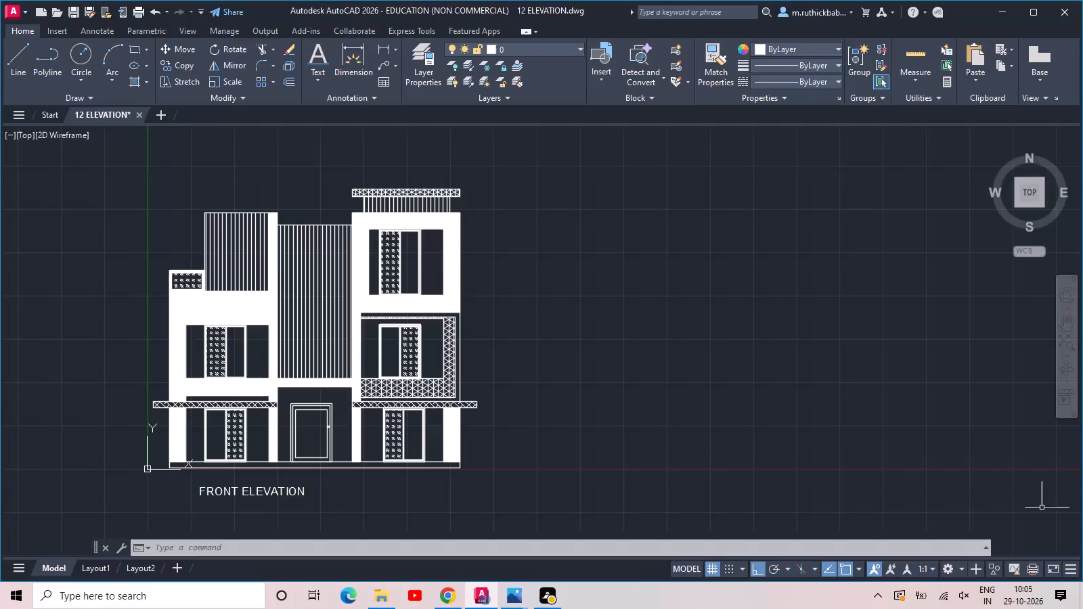
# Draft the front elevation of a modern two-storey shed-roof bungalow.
# Create a new blank drawing and save it in Documents as "13 ELEVATION".
pyautogui.click(156, 112)
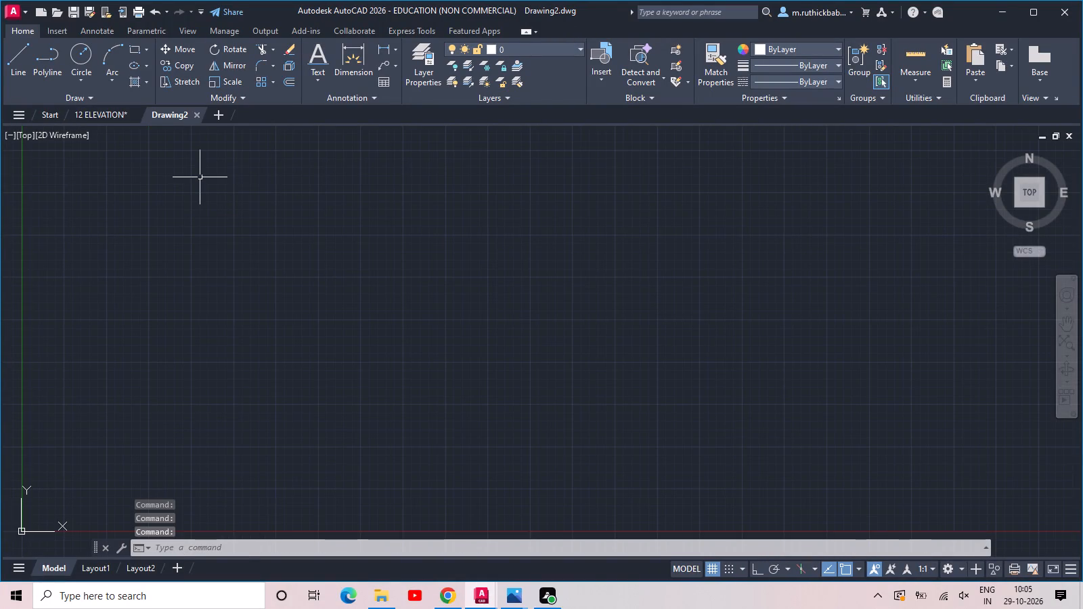
pyautogui.hotkey('ctrl', 's')
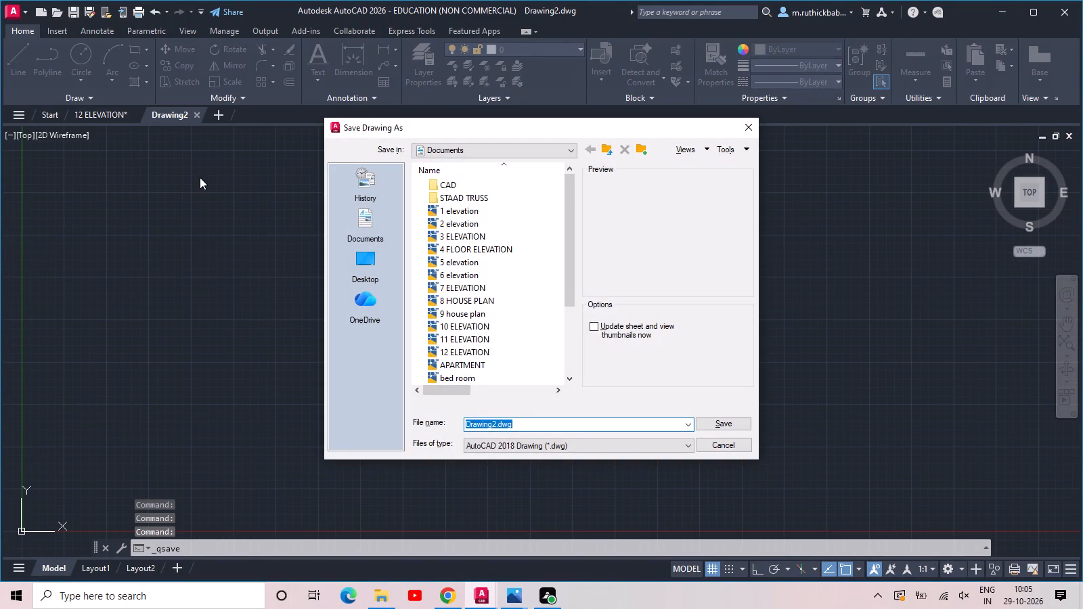
pyautogui.write('13')
pyautogui.press('space')
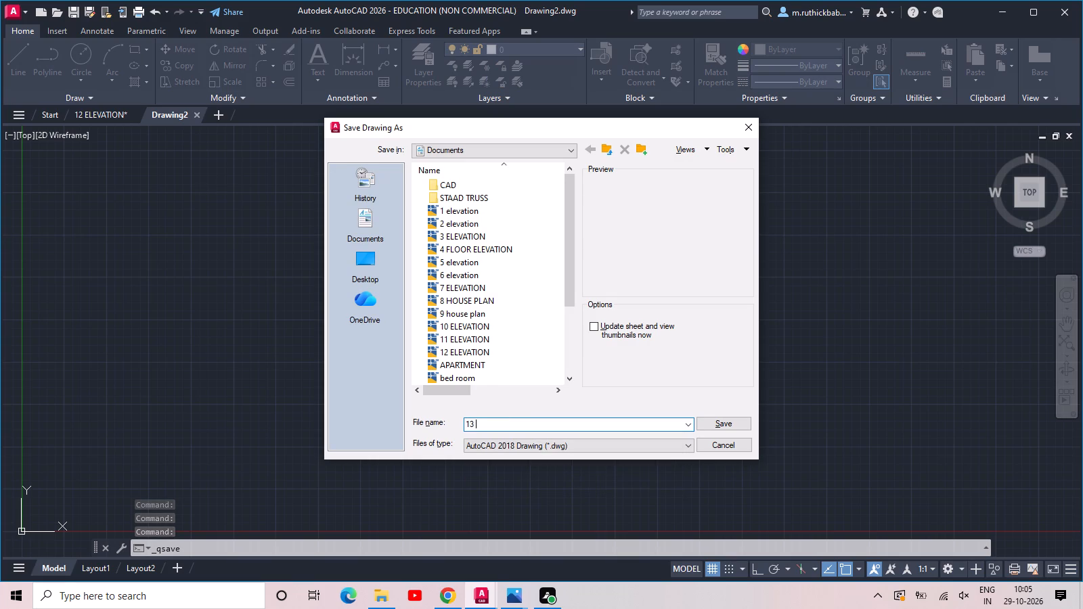
pyautogui.write('ELEVATION')
pyautogui.press('Return')
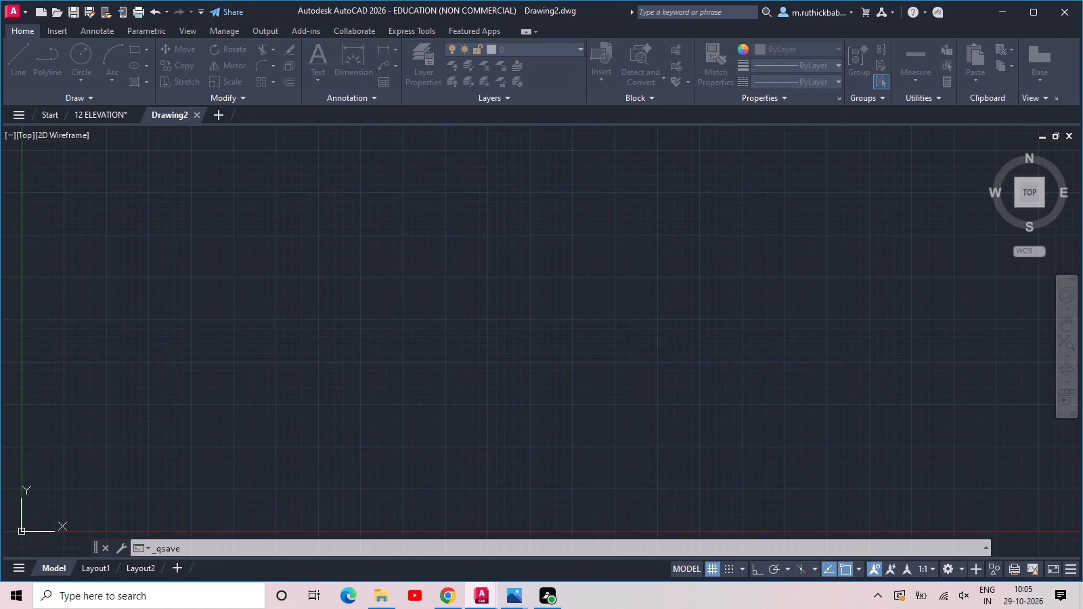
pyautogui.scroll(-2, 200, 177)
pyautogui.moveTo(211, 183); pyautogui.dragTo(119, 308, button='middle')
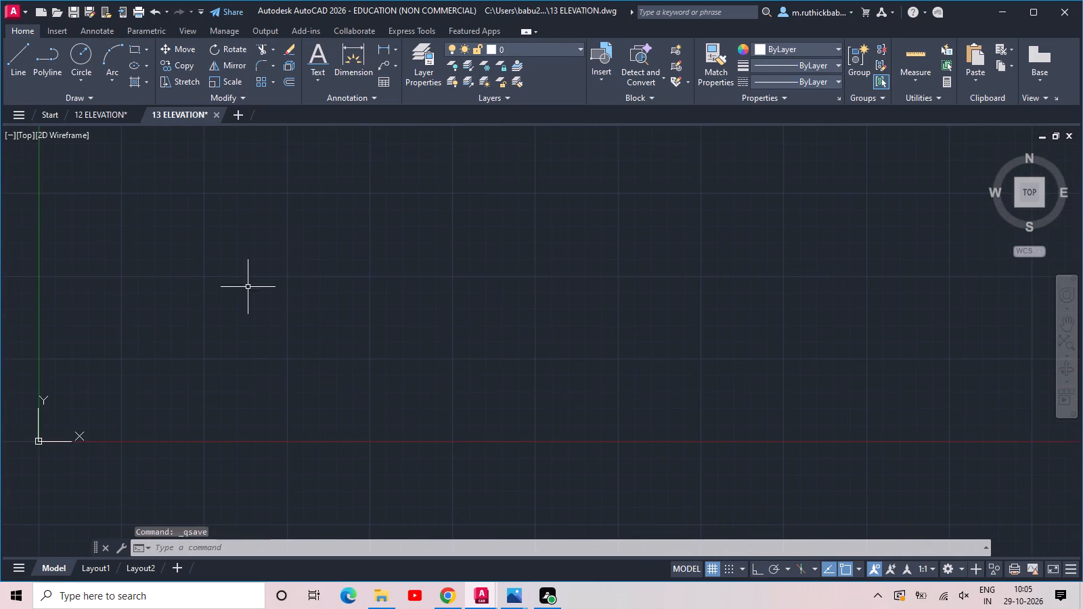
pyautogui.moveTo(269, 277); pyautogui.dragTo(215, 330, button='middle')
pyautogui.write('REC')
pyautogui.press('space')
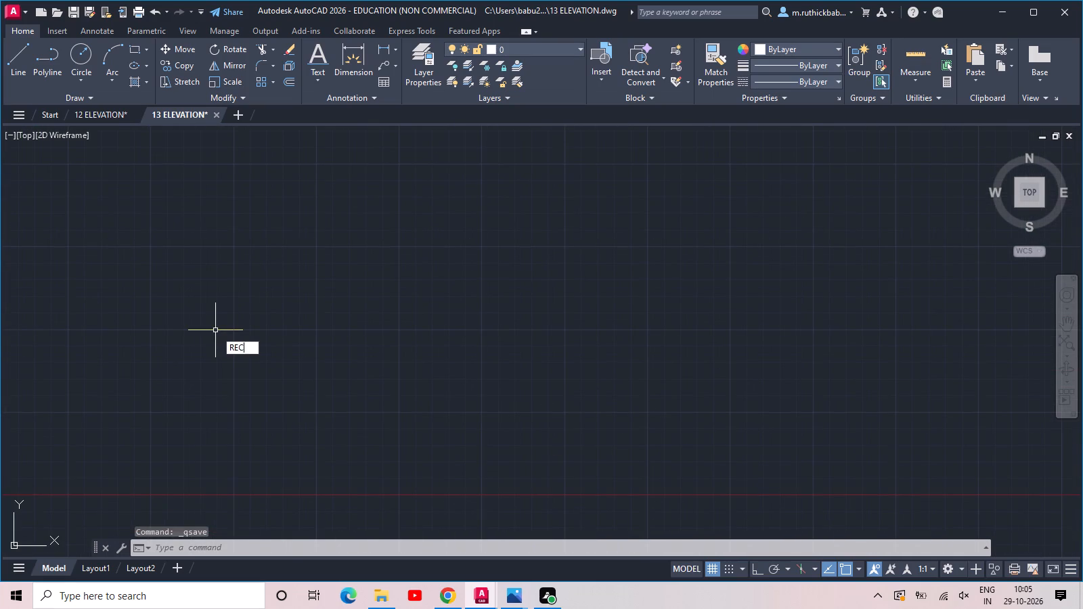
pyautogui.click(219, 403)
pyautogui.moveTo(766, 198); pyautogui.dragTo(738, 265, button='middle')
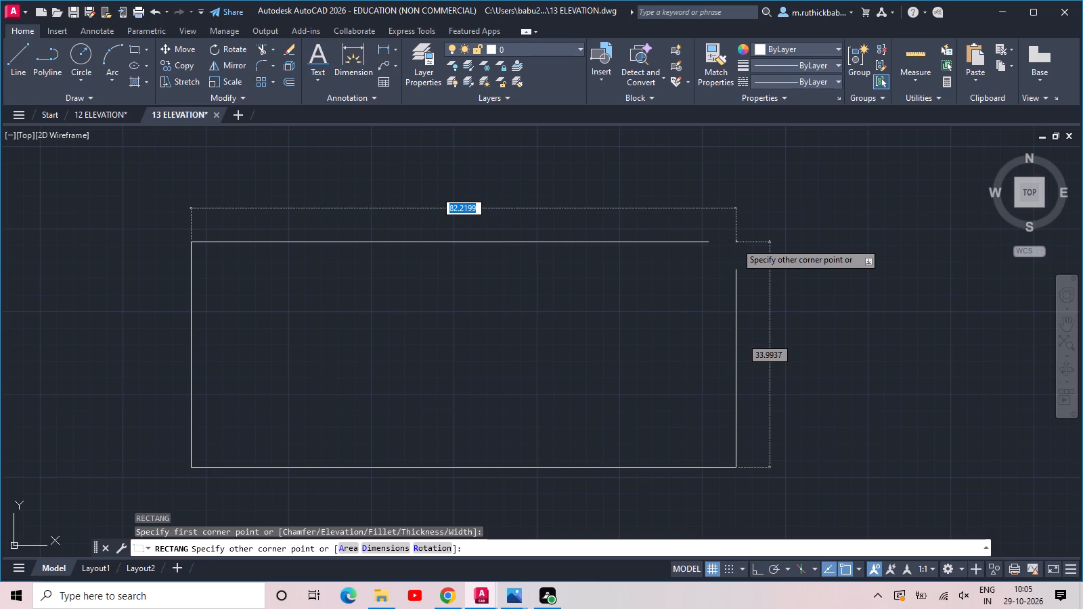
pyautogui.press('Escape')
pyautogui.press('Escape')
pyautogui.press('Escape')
# Configure the drawing units to Engineering length type with 0'-0" precision.
pyautogui.write('UN')
pyautogui.press('Return')
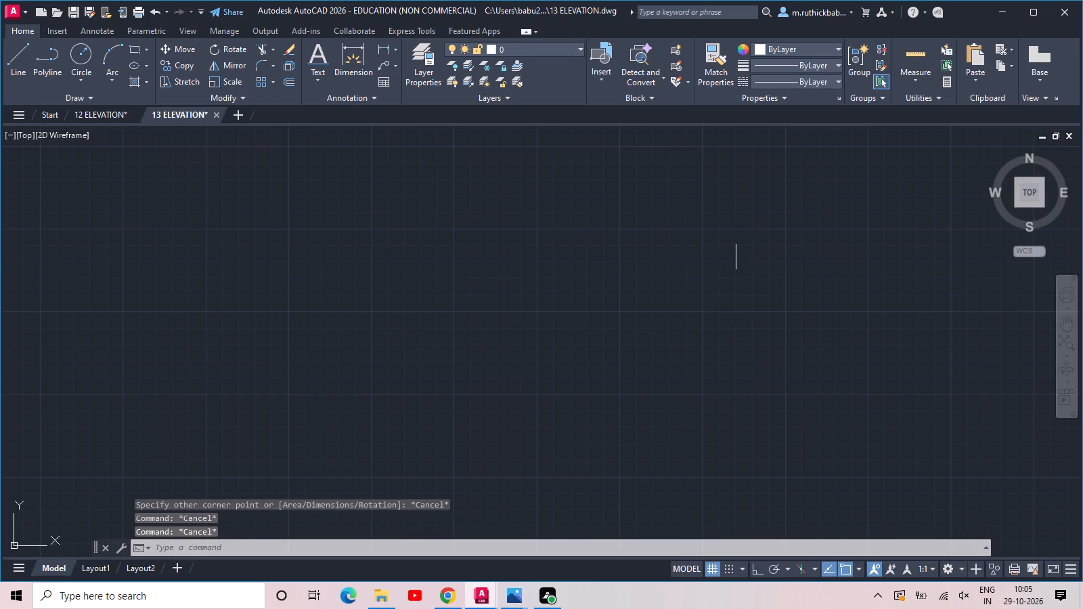
pyautogui.click(511, 203)
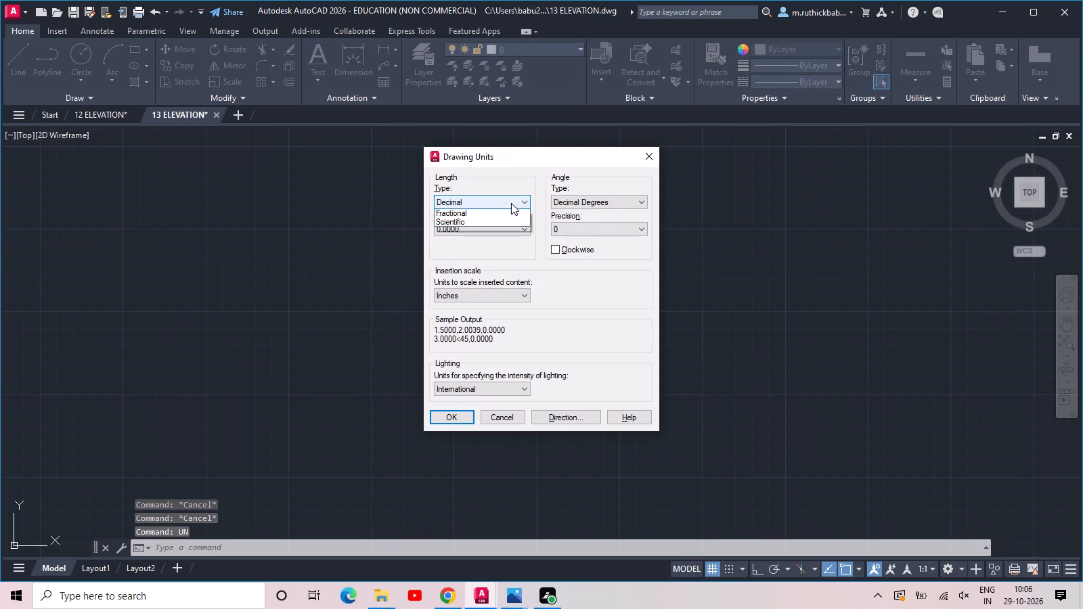
pyautogui.click(492, 233)
pyautogui.click(492, 229)
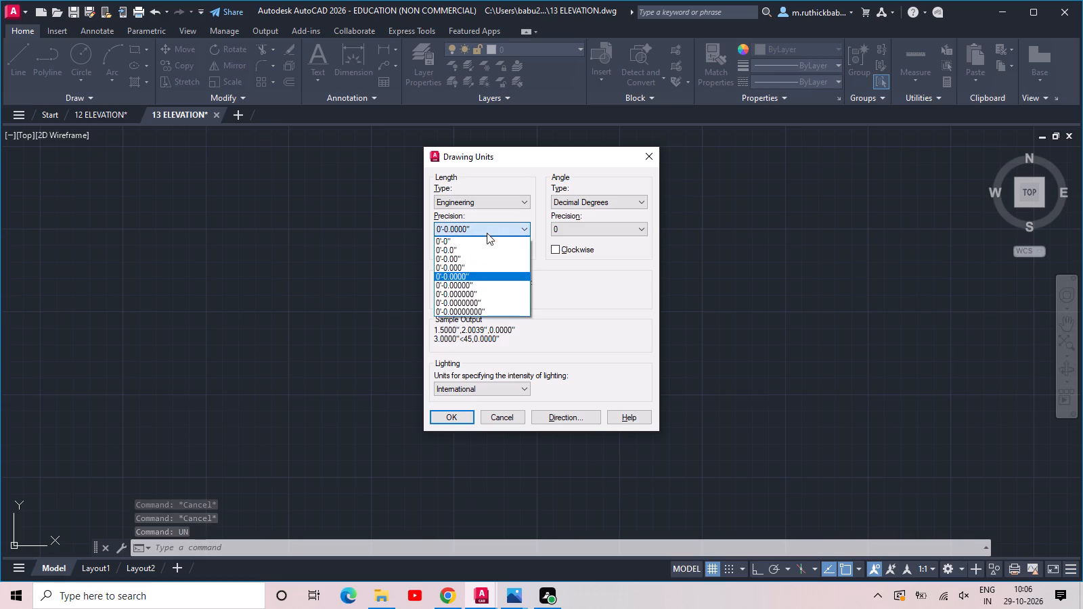
pyautogui.click(484, 239)
pyautogui.click(460, 416)
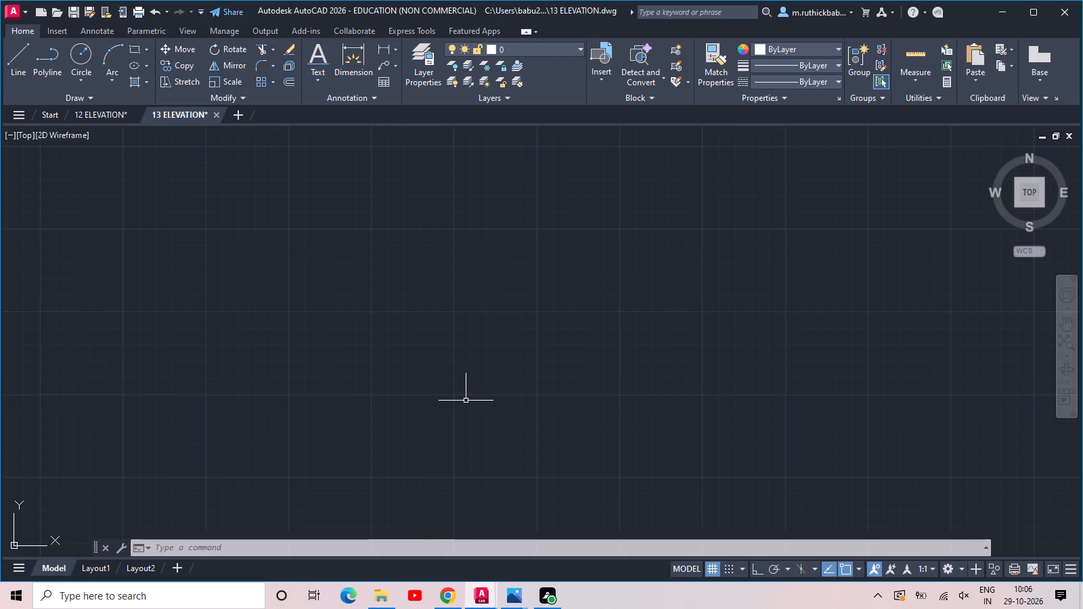
# Start a rectangle in the empty drawing area by placing its first corner.
pyautogui.write('REC')
pyautogui.press('space')
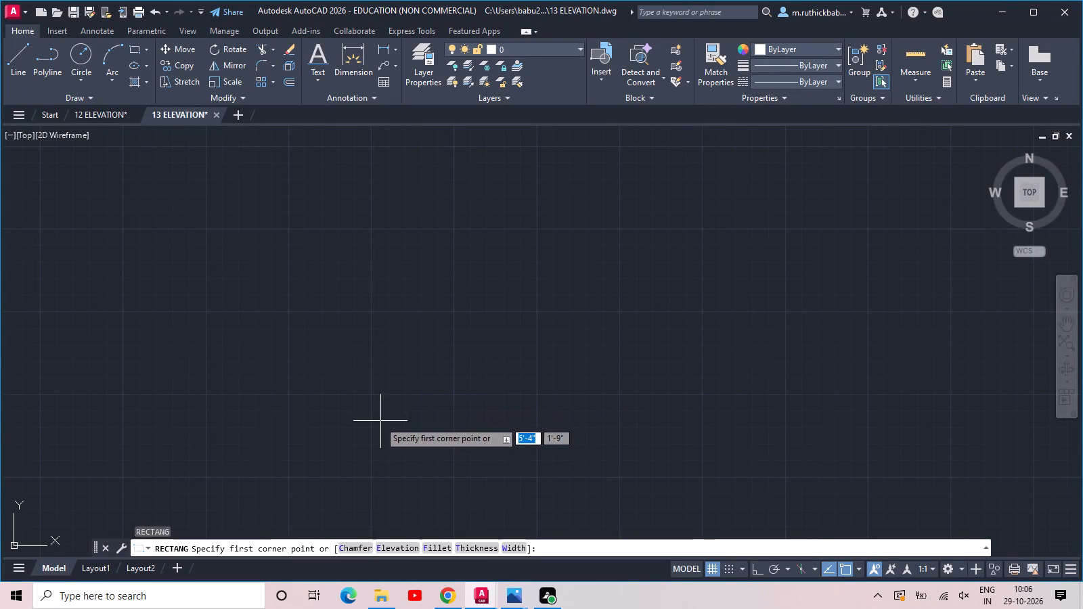
pyautogui.click(378, 419)
pyautogui.moveTo(706, 248); pyautogui.dragTo(525, 435, button='middle')
pyautogui.scroll(-3, 584, 367)
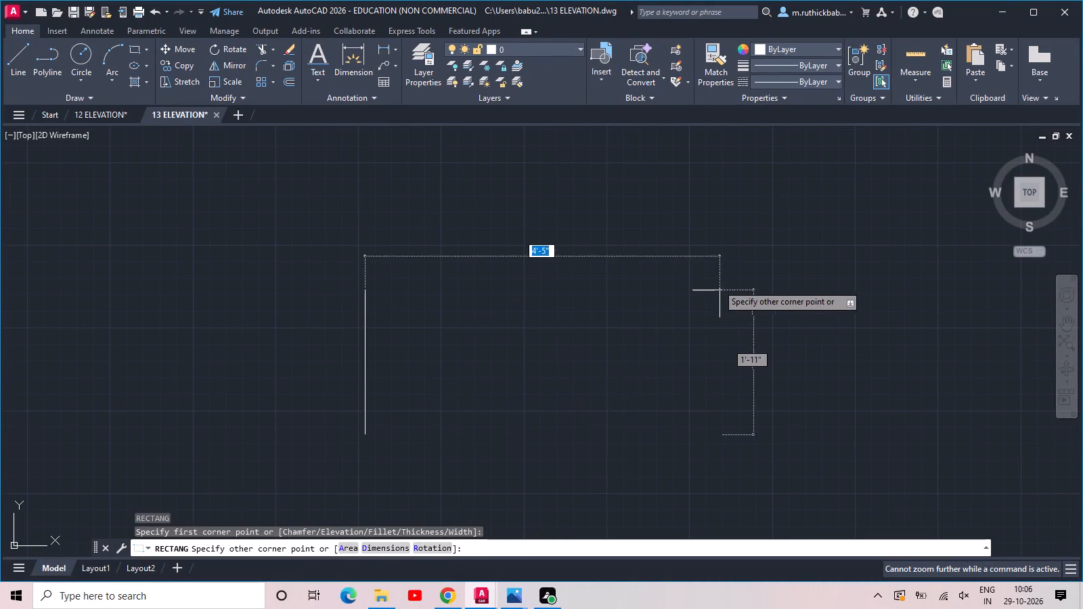
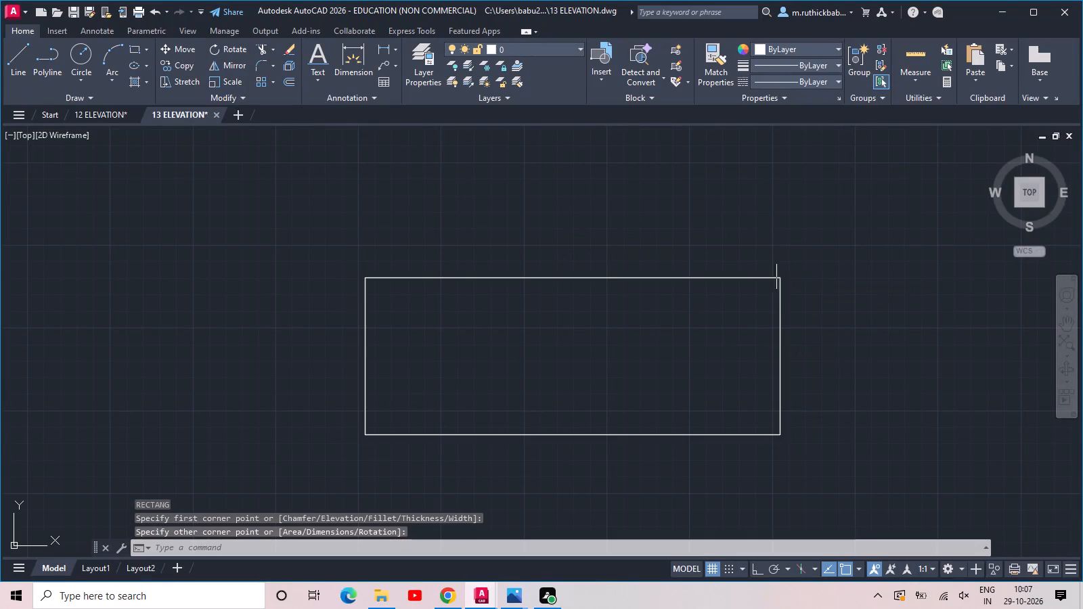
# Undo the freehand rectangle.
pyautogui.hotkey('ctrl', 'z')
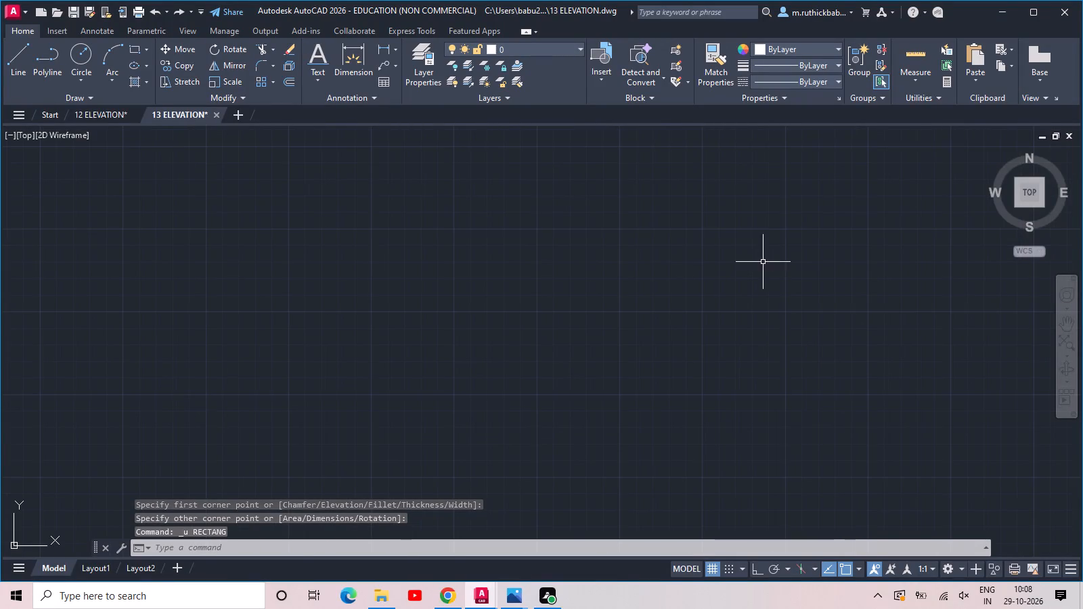
# Draw a rectangle 20' wide and 10' high as the elevation's outline.
pyautogui.moveTo(762, 262); pyautogui.dragTo(554, 282, button='middle')
pyautogui.write('REX')
pyautogui.press('BackSpace')
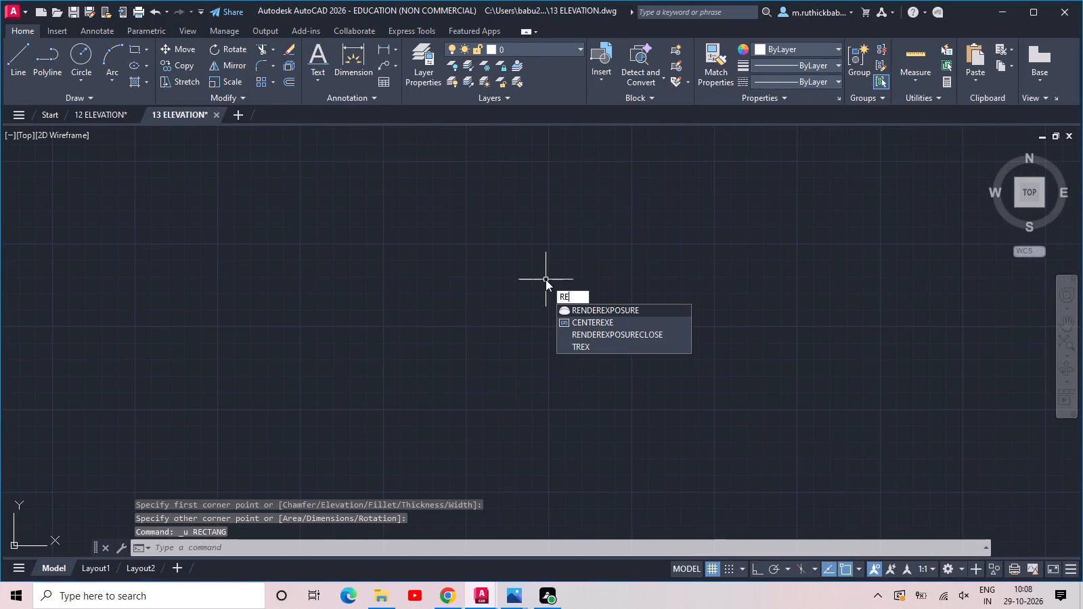
pyautogui.write('C')
pyautogui.press('space')
pyautogui.moveTo(426, 473); pyautogui.dragTo(426, 451)
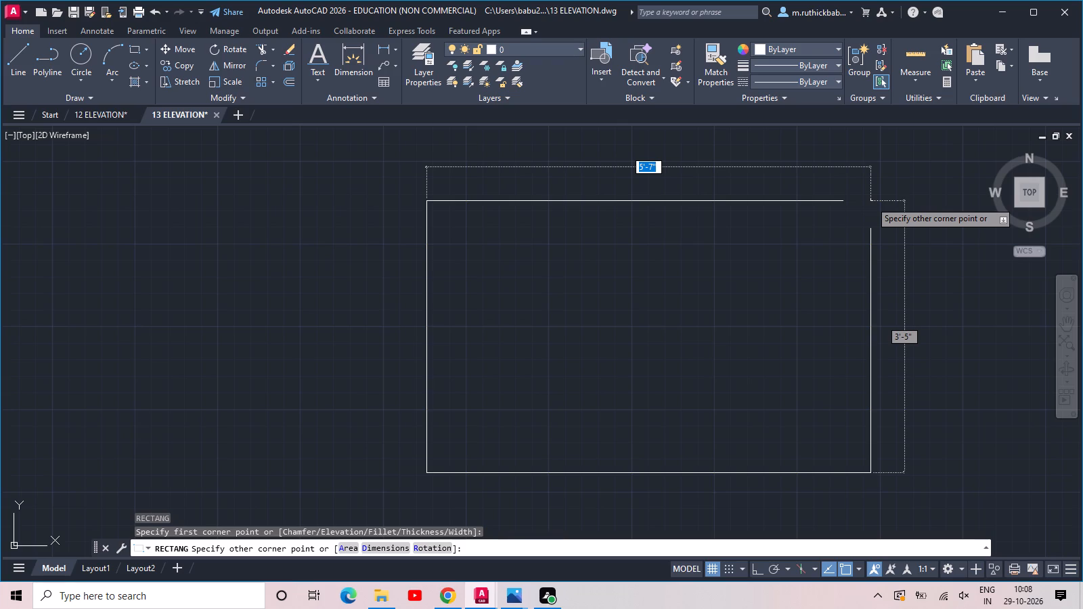
pyautogui.press('2')
pyautogui.write("0'")
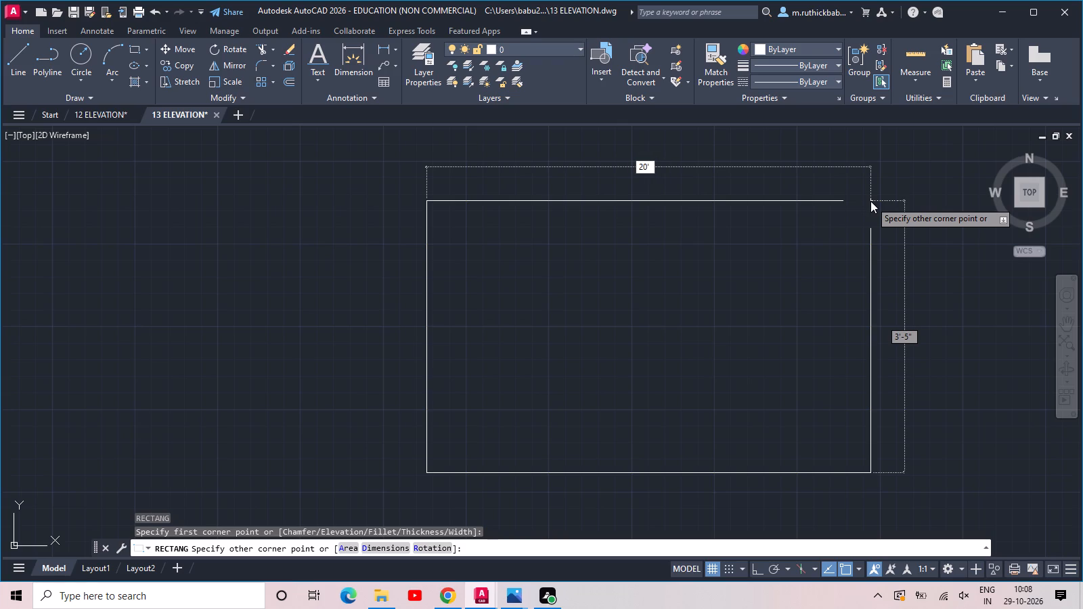
pyautogui.press('Tab')
pyautogui.write("10'")
pyautogui.press('Return')
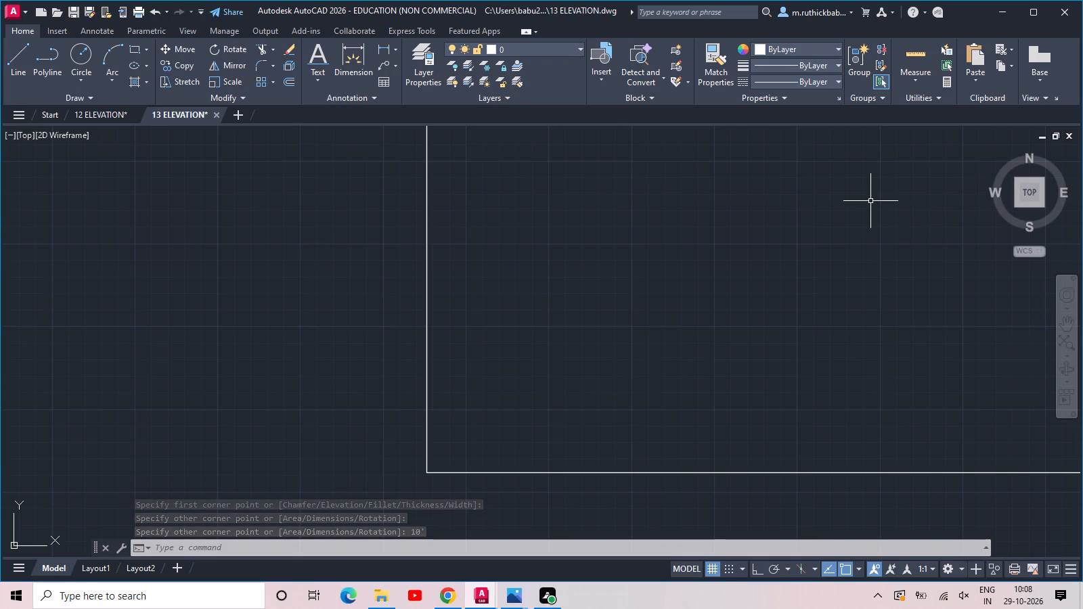
# Explode the 20' by 10' rectangle into separate lines.
pyautogui.scroll(-4, 870, 200)
pyautogui.moveTo(870, 200); pyautogui.dragTo(521, 510, button='middle')
pyautogui.scroll(2, 640, 437)
pyautogui.moveTo(646, 426); pyautogui.dragTo(640, 324, button='middle')
pyautogui.moveTo(644, 313); pyautogui.dragTo(632, 321, button='middle')
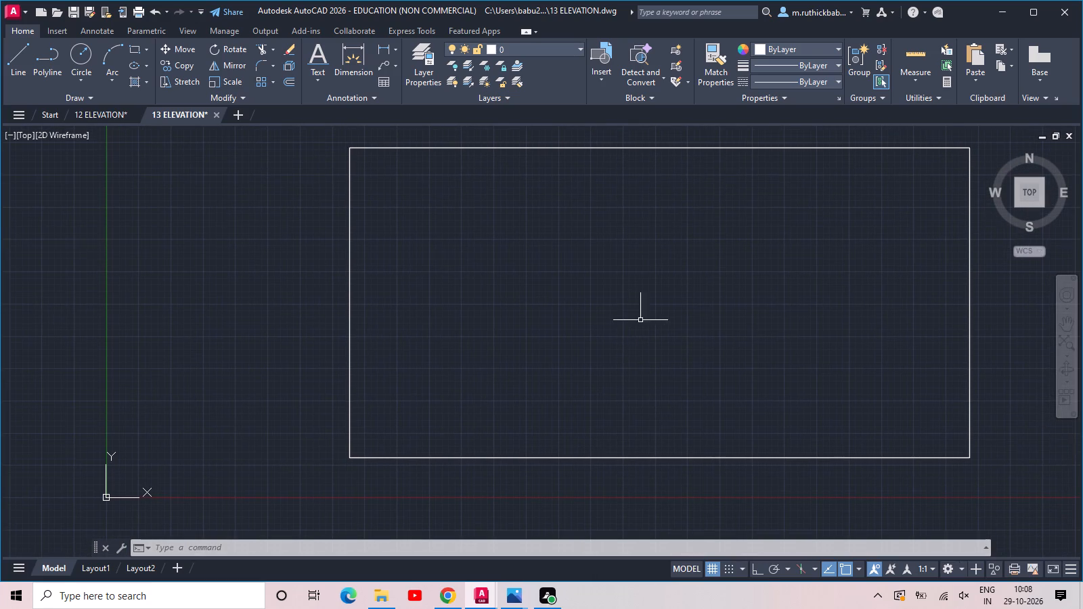
pyautogui.moveTo(653, 287); pyautogui.dragTo(539, 238)
pyautogui.click(286, 138)
pyautogui.write('X OFF')
# Offset the outline's right edge inward by 3' and its left edge inward by 9".
pyautogui.press('space')
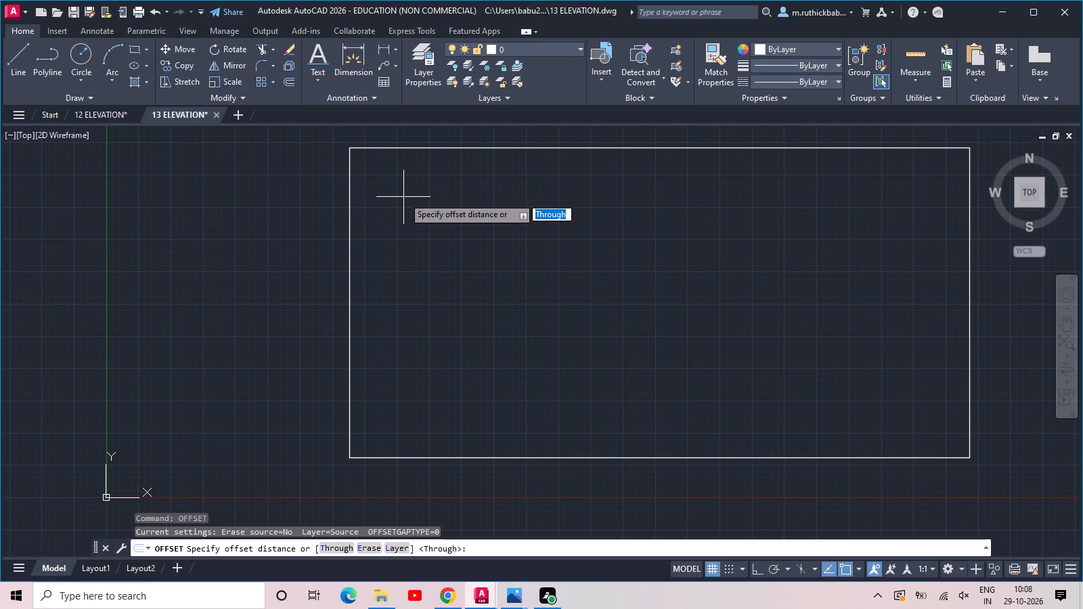
pyautogui.write("3'")
pyautogui.press('Return')
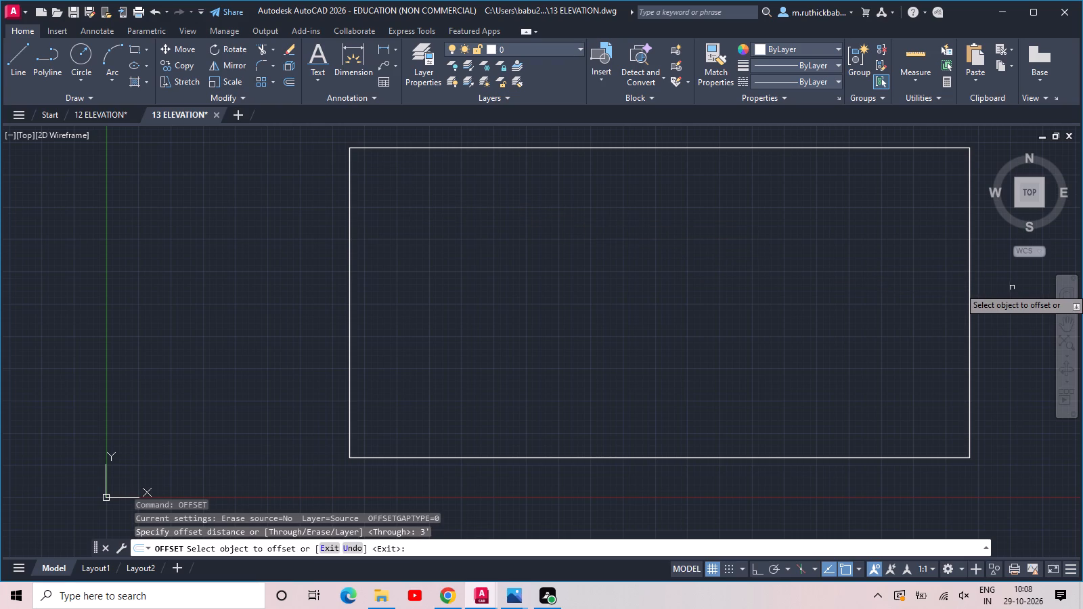
pyautogui.click(969, 291)
pyautogui.click(919, 293)
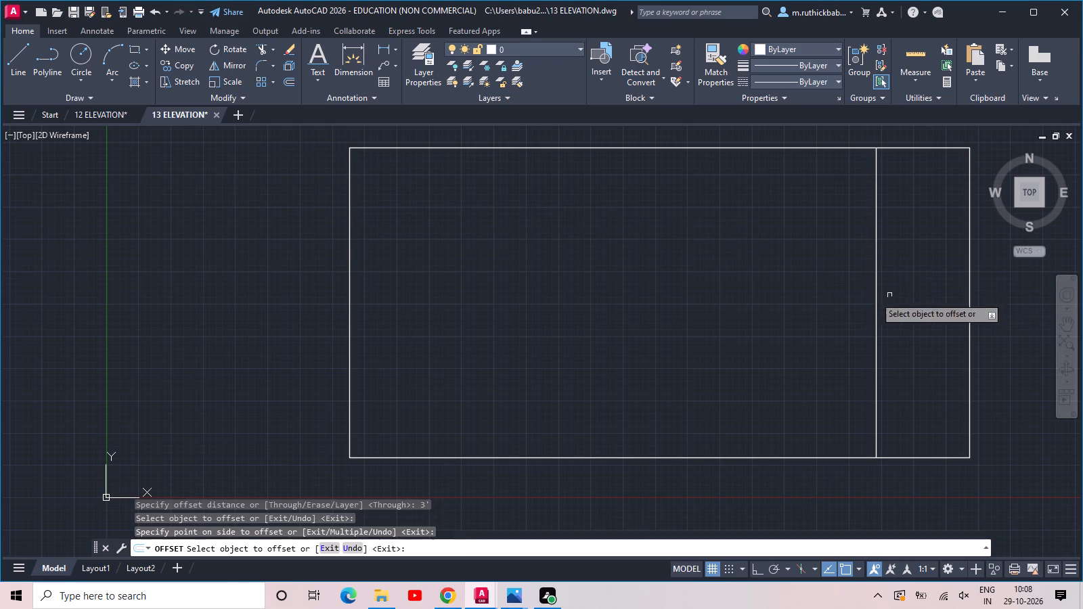
pyautogui.click(351, 288)
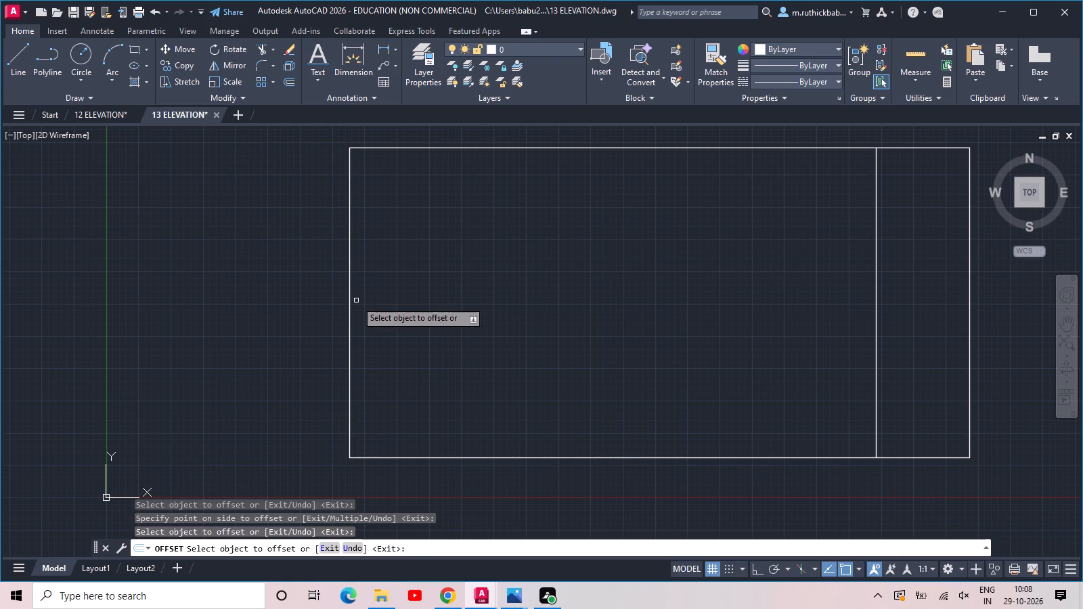
pyautogui.click(349, 302)
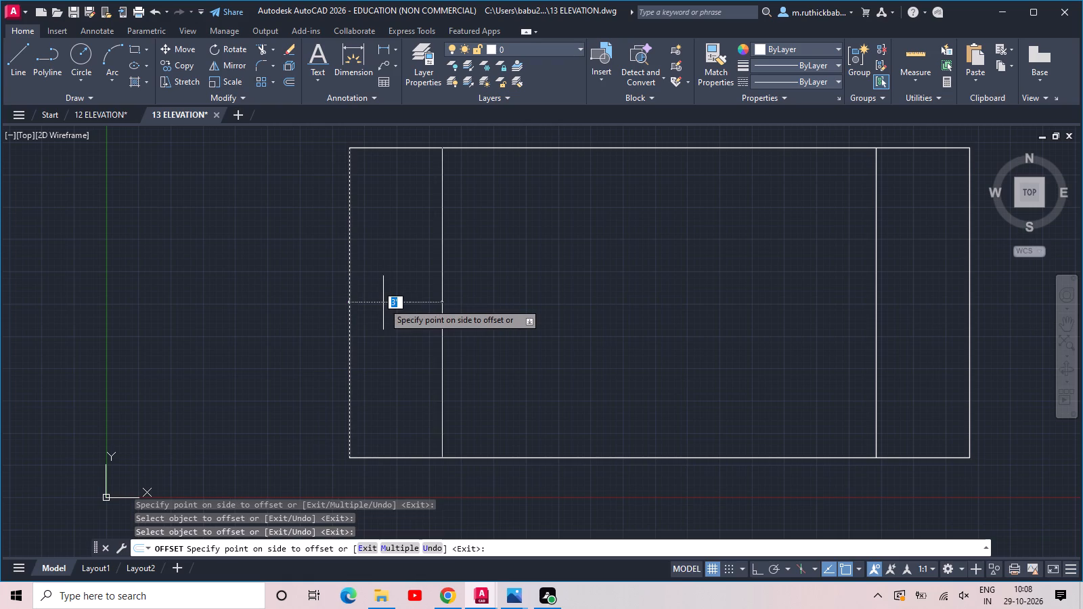
pyautogui.write('9')
pyautogui.press('space')
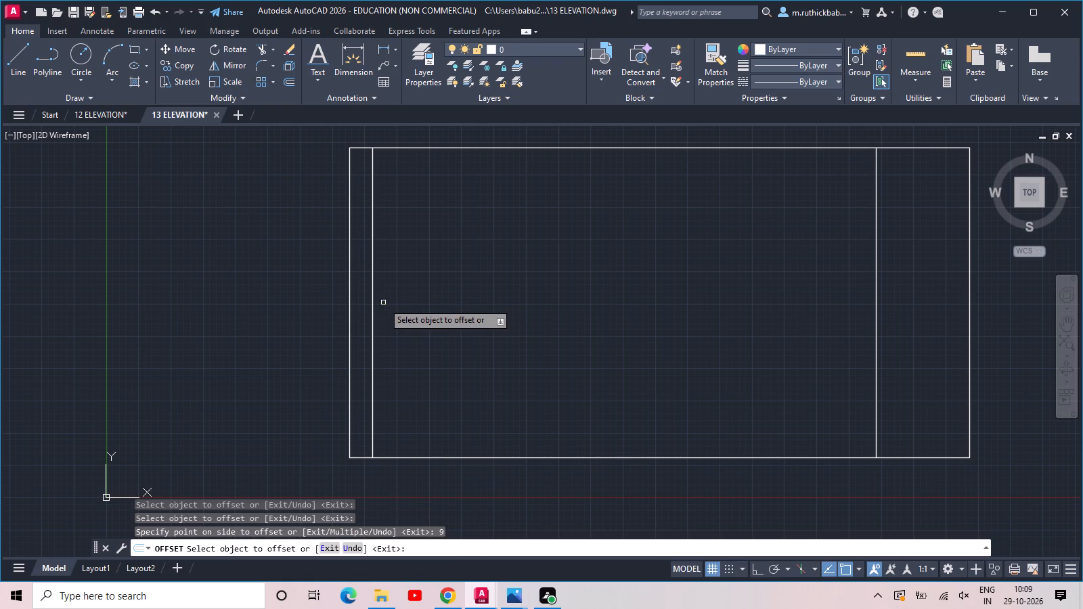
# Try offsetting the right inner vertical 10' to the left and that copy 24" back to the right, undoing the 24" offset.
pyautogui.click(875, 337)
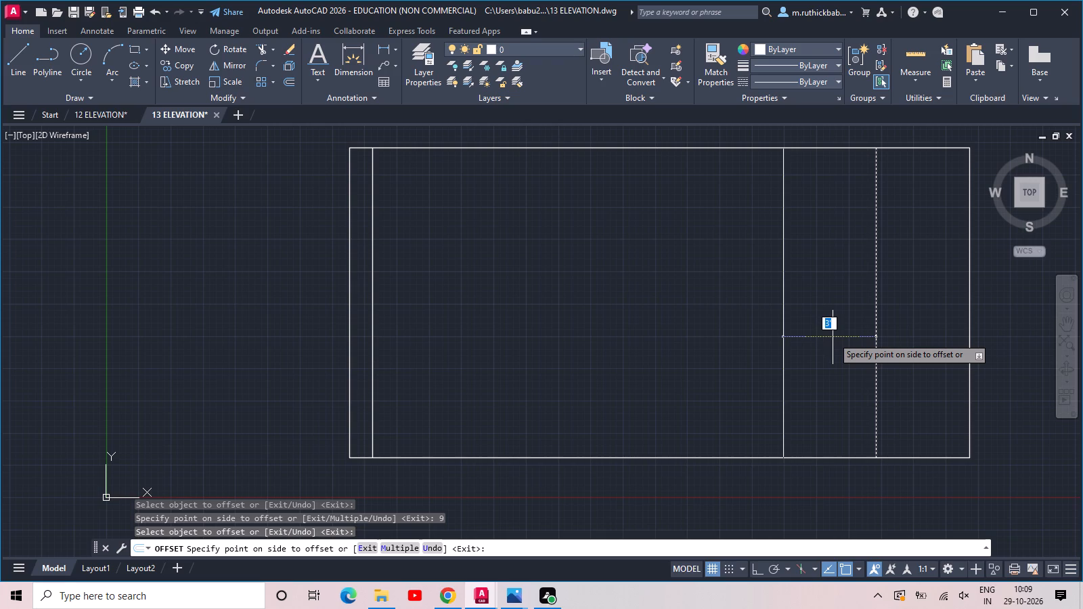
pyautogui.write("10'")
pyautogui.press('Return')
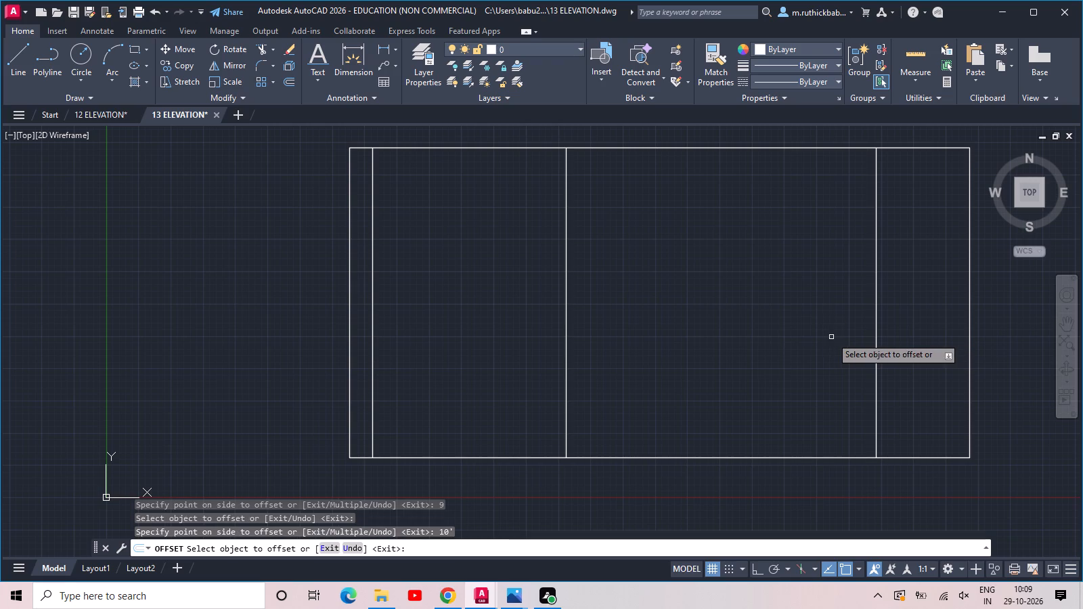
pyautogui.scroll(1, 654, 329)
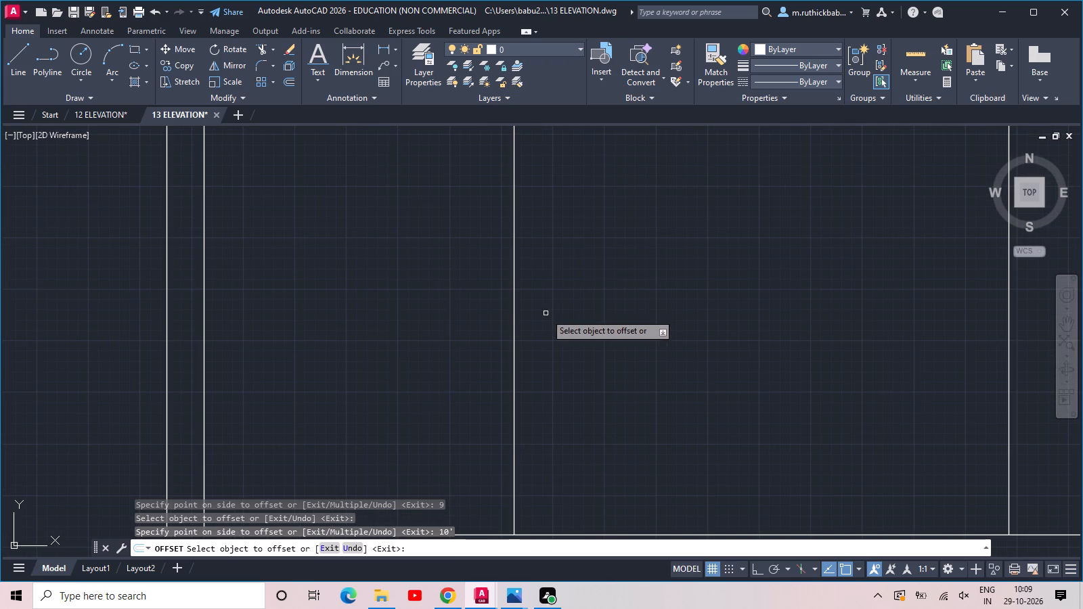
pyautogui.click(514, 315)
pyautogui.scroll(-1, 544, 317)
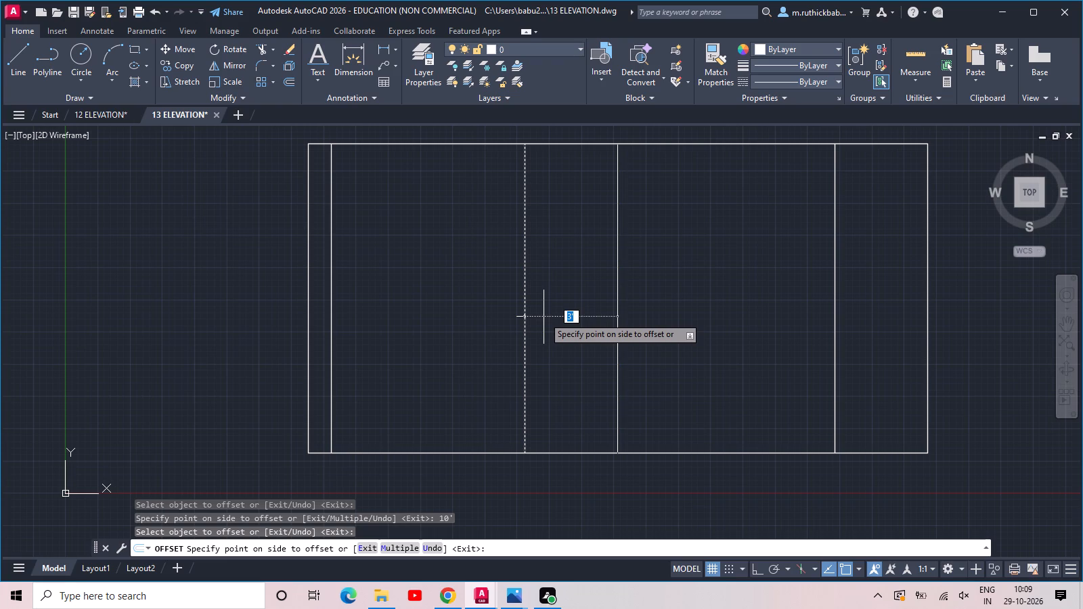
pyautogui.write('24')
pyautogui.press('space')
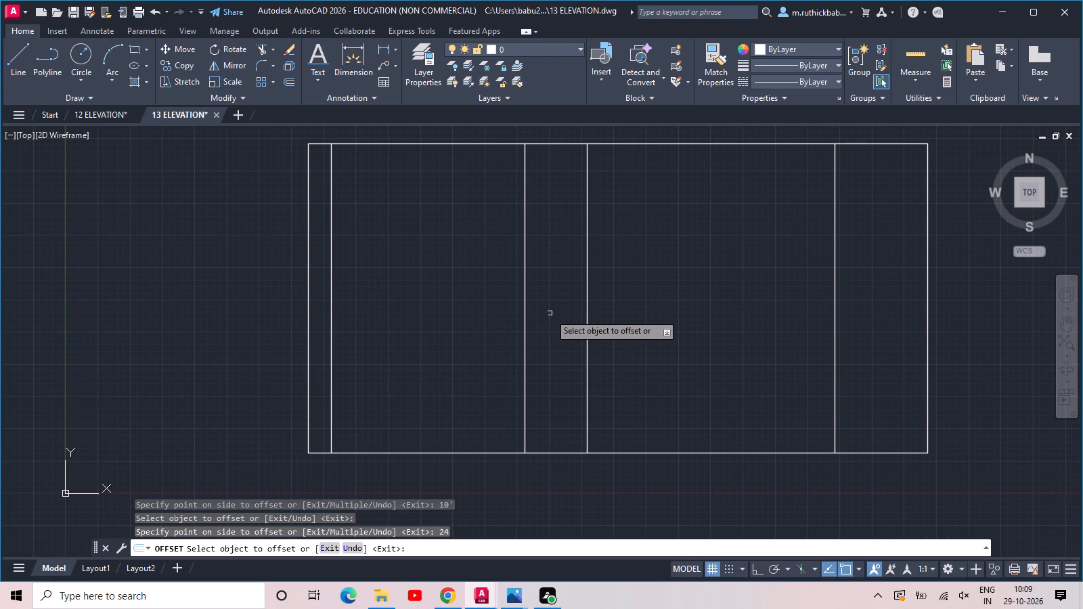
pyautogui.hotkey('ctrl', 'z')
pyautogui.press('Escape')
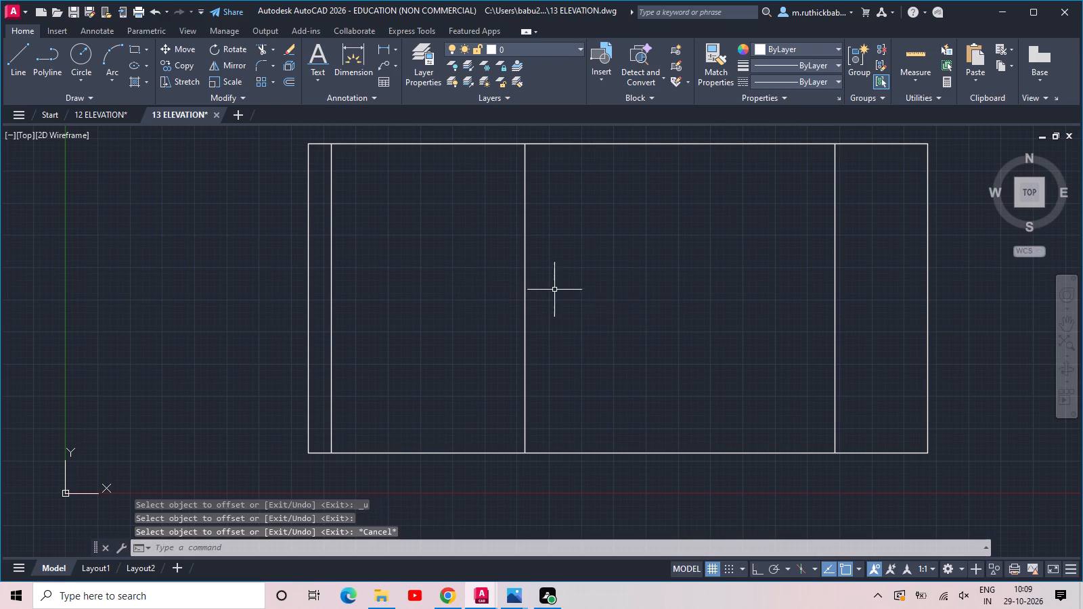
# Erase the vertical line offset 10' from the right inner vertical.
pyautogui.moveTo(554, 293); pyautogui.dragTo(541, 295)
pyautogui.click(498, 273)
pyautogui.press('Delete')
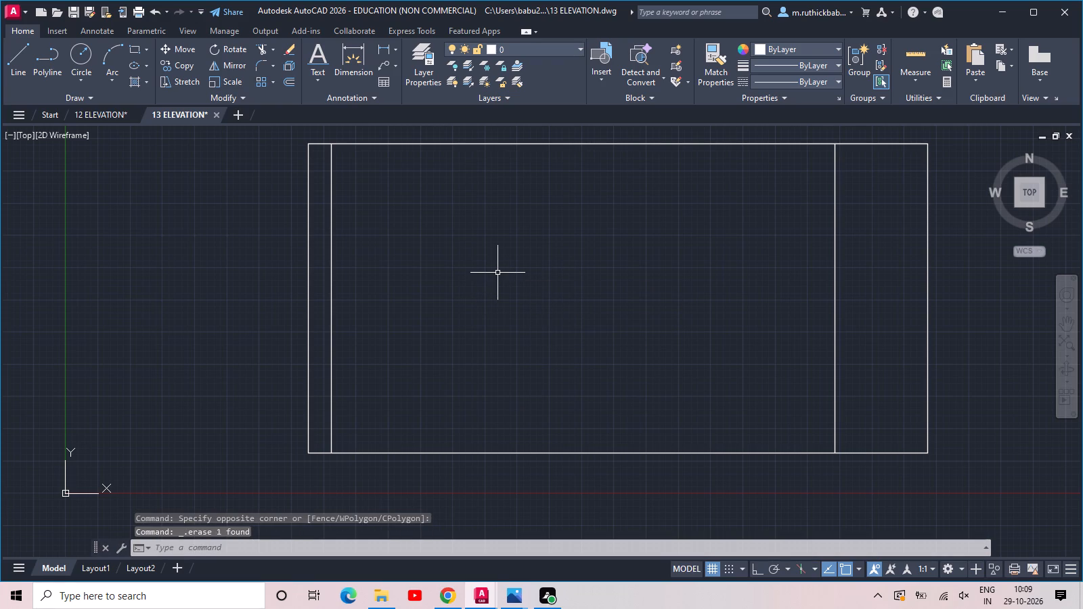
# Offset the right inner vertical 9' to the left, and offset that new line another 24" to the left.
pyautogui.write('OFF')
pyautogui.press('space')
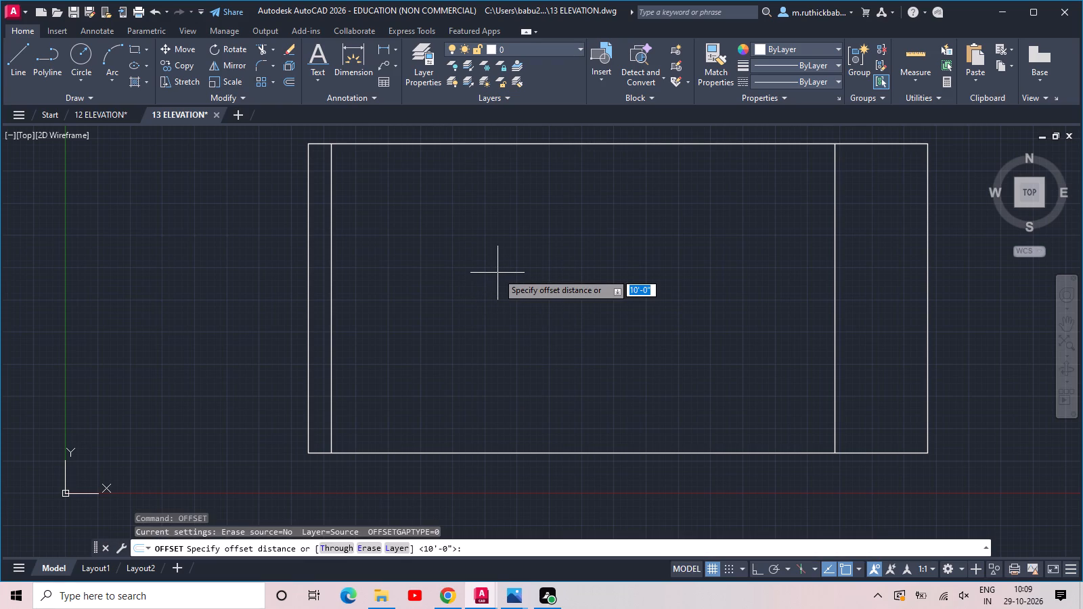
pyautogui.write("9'")
pyautogui.press('Return')
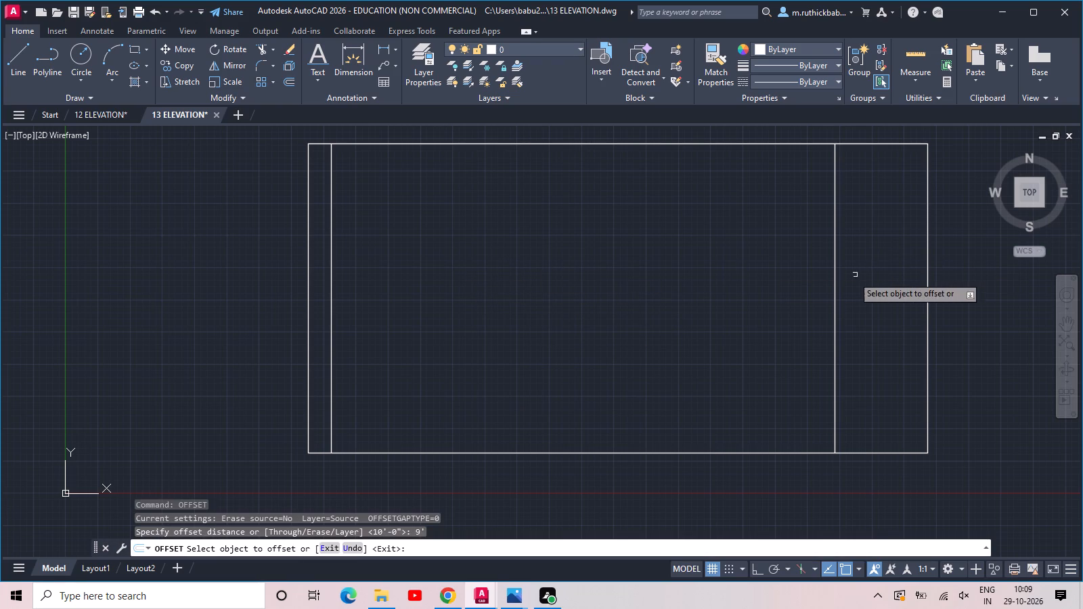
pyautogui.click(835, 291)
pyautogui.click(817, 293)
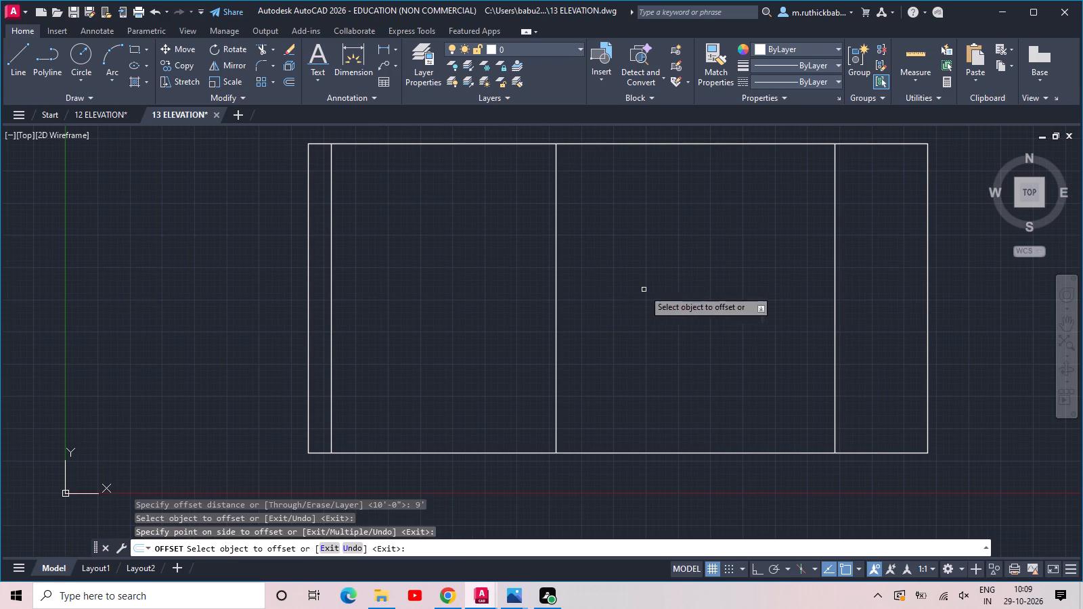
pyautogui.click(556, 293)
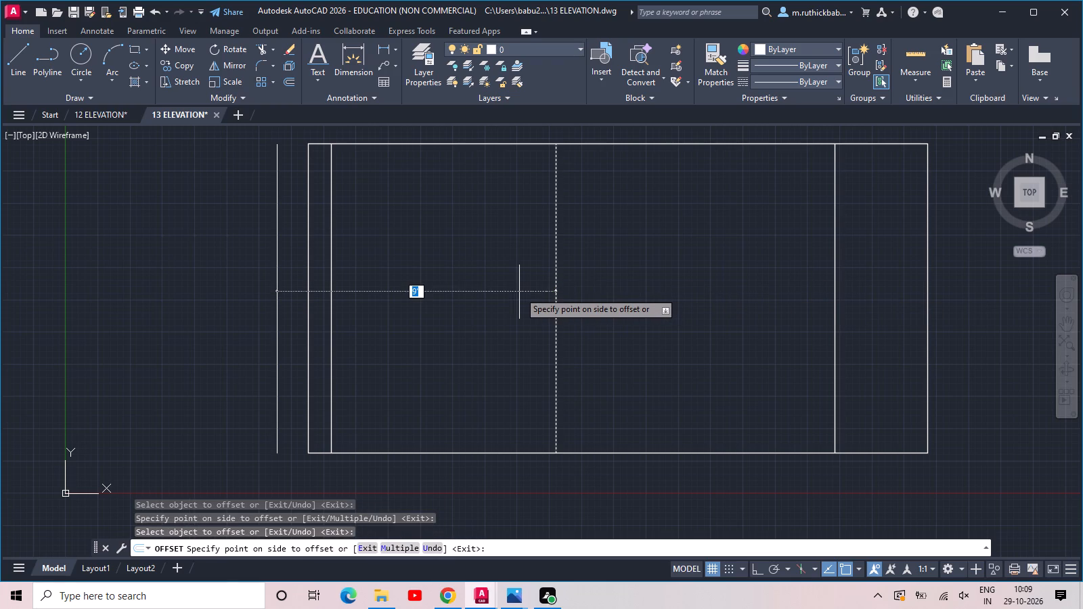
pyautogui.write('24')
pyautogui.press('space')
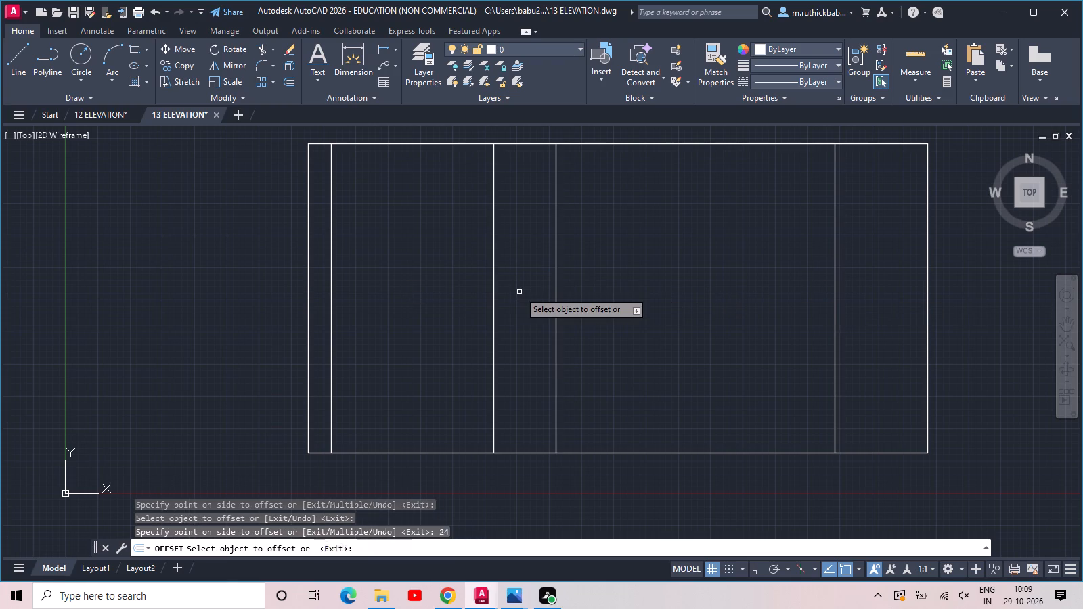
pyautogui.press('Escape')
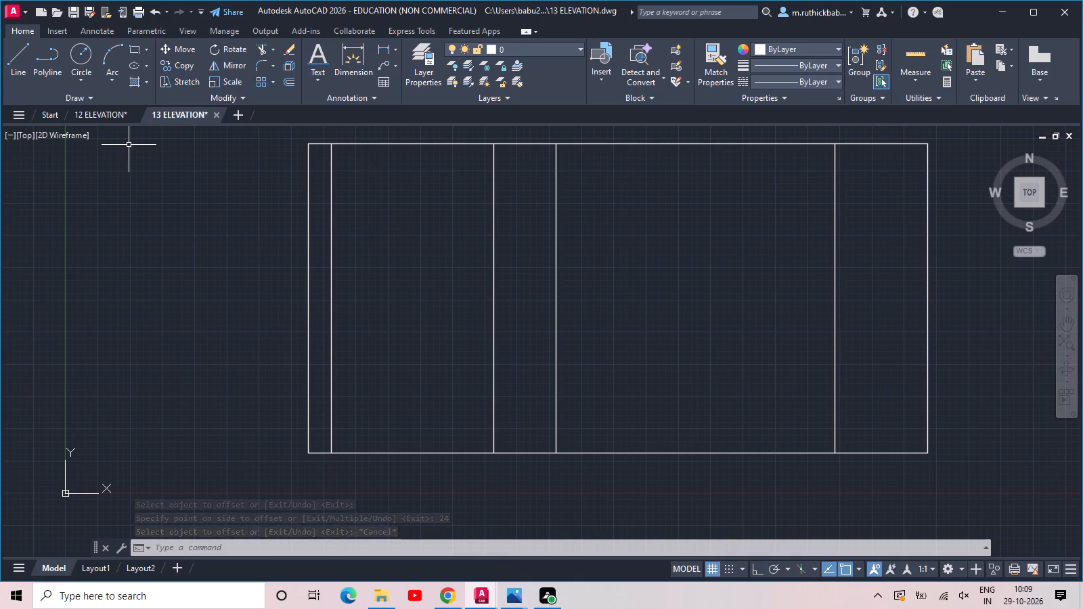
# Place two imperial Aluminum Window (Elevation) blocks, one in the left bay and one in the wide bay near its right side.
pyautogui.hotkey('ctrl', '3')
pyautogui.moveTo(581, 170); pyautogui.dragTo(573, 177)
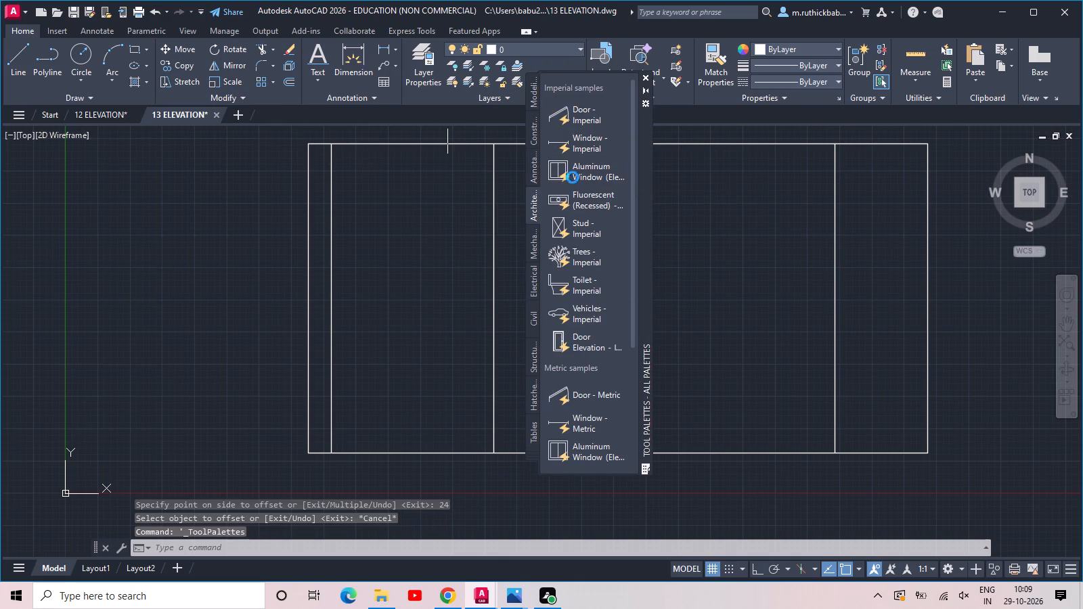
pyautogui.moveTo(573, 177); pyautogui.dragTo(374, 353)
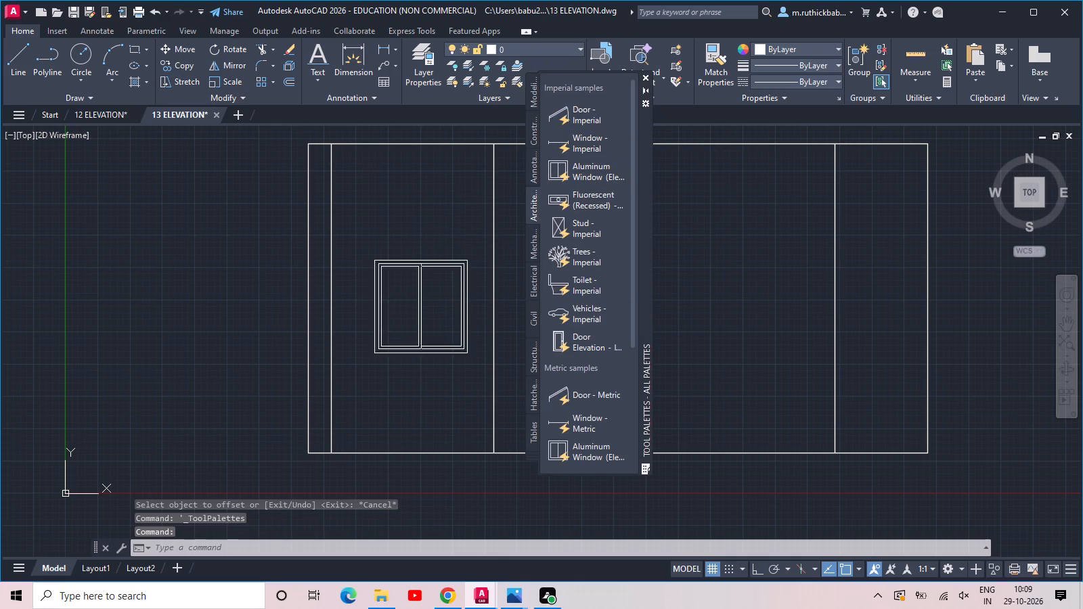
pyautogui.moveTo(374, 353); pyautogui.dragTo(373, 355)
pyautogui.click(563, 170)
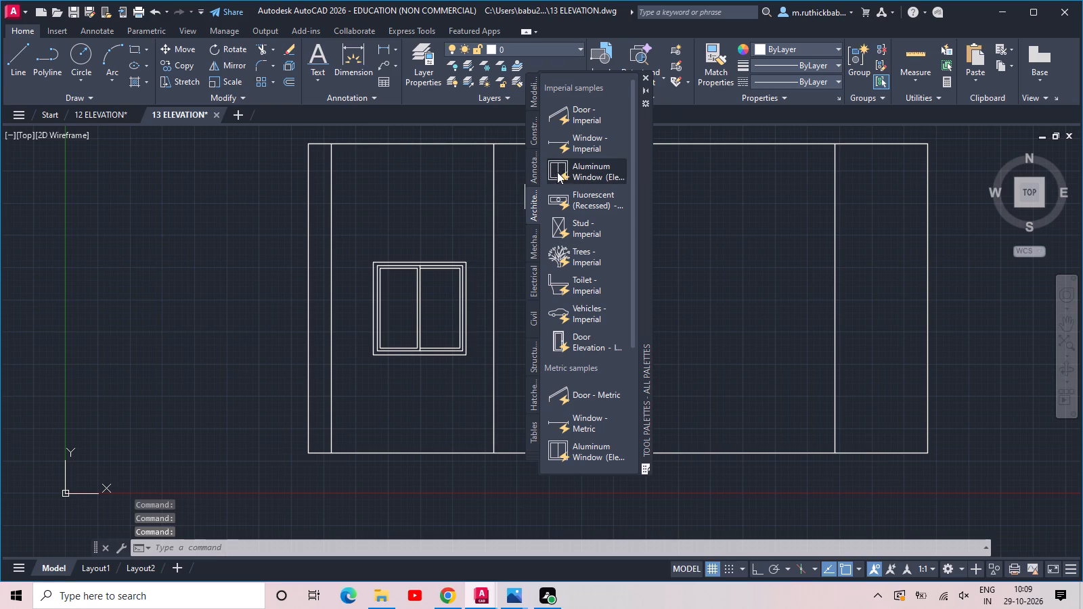
pyautogui.moveTo(559, 170); pyautogui.dragTo(753, 323)
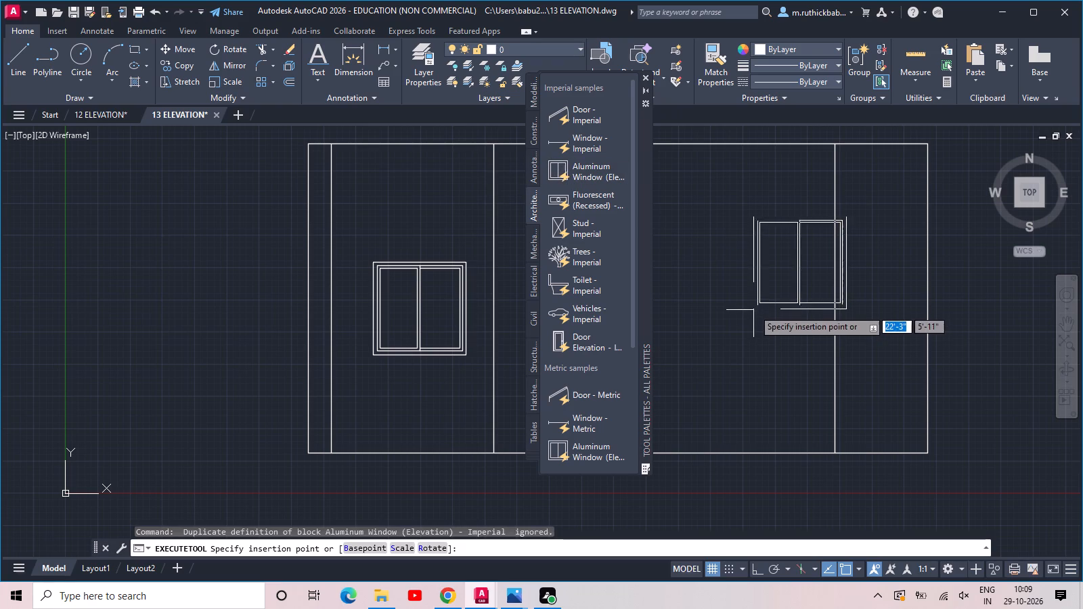
pyautogui.click(720, 352)
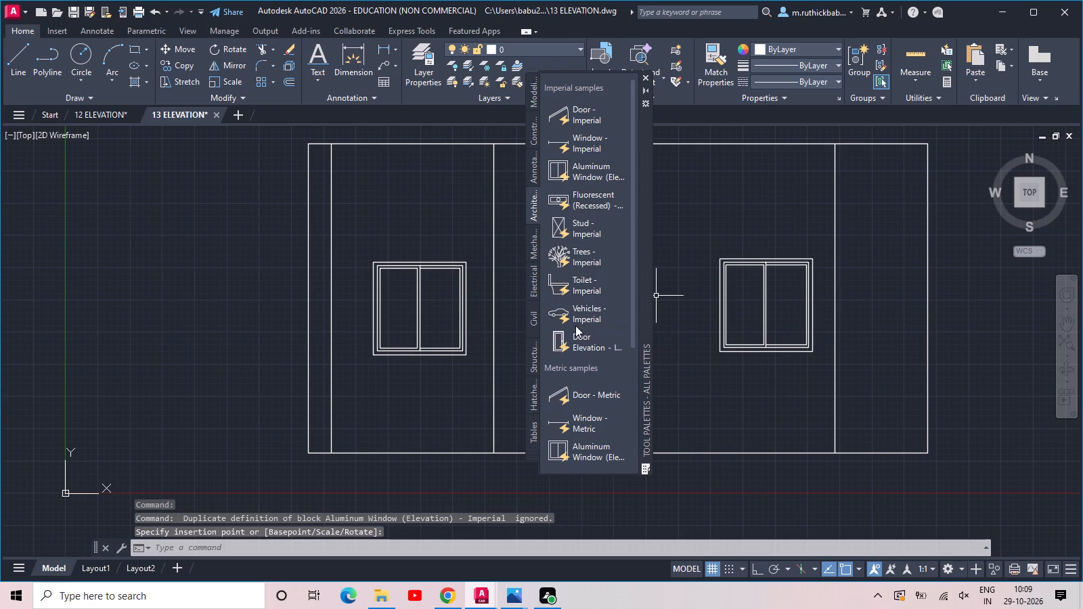
# Place an imperial Door Elevation block on the base line in the wide bay, just right of its left vertical, and close the tool palettes.
pyautogui.moveTo(575, 333); pyautogui.dragTo(681, 357)
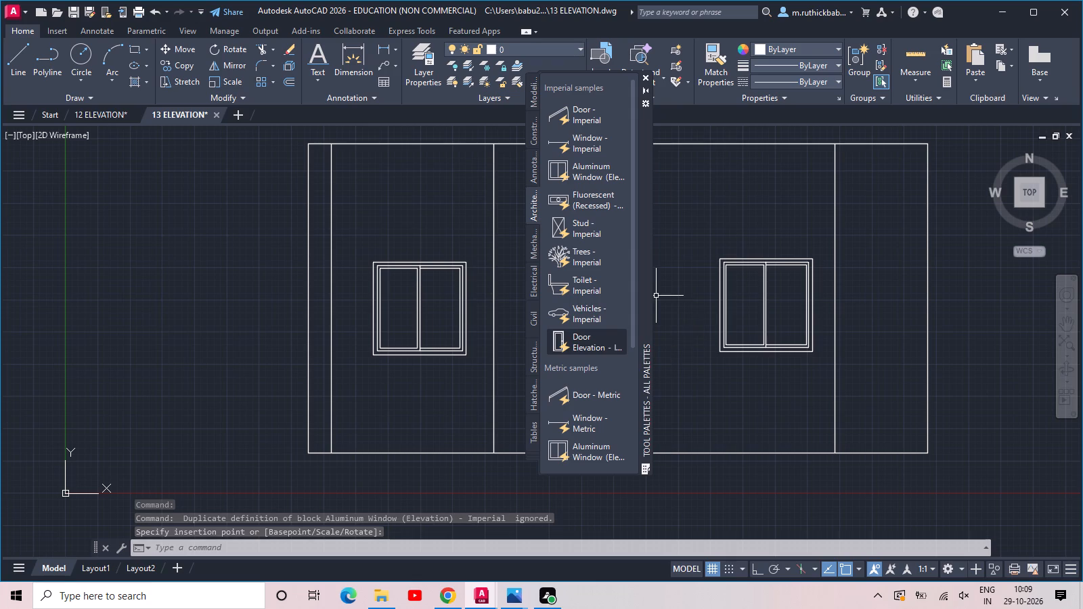
pyautogui.moveTo(681, 357); pyautogui.dragTo(648, 449)
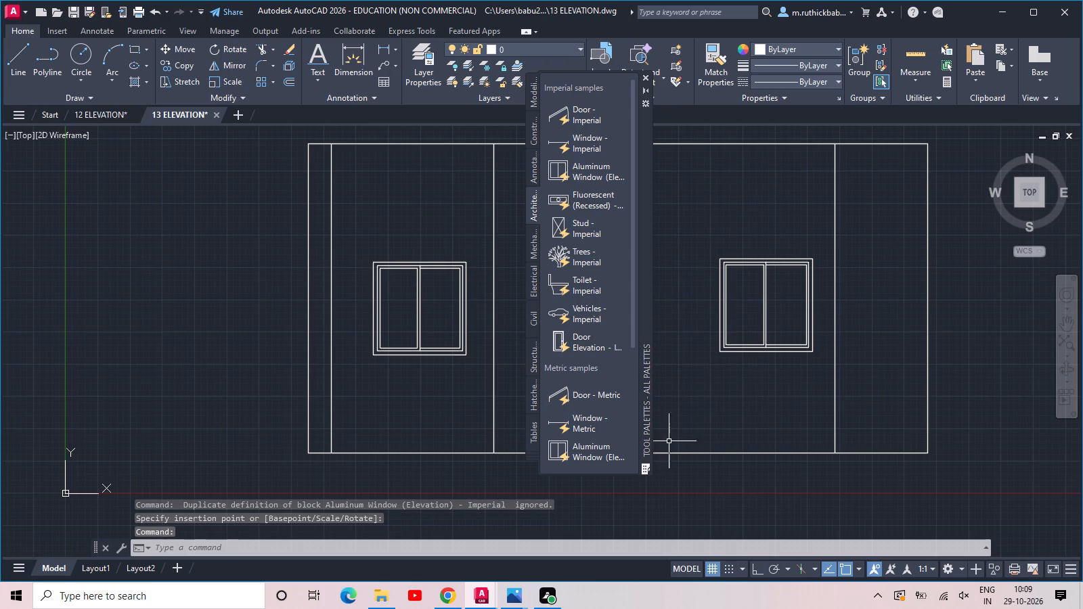
pyautogui.scroll(-2, 680, 384)
pyautogui.moveTo(676, 366); pyautogui.dragTo(870, 333, button='middle')
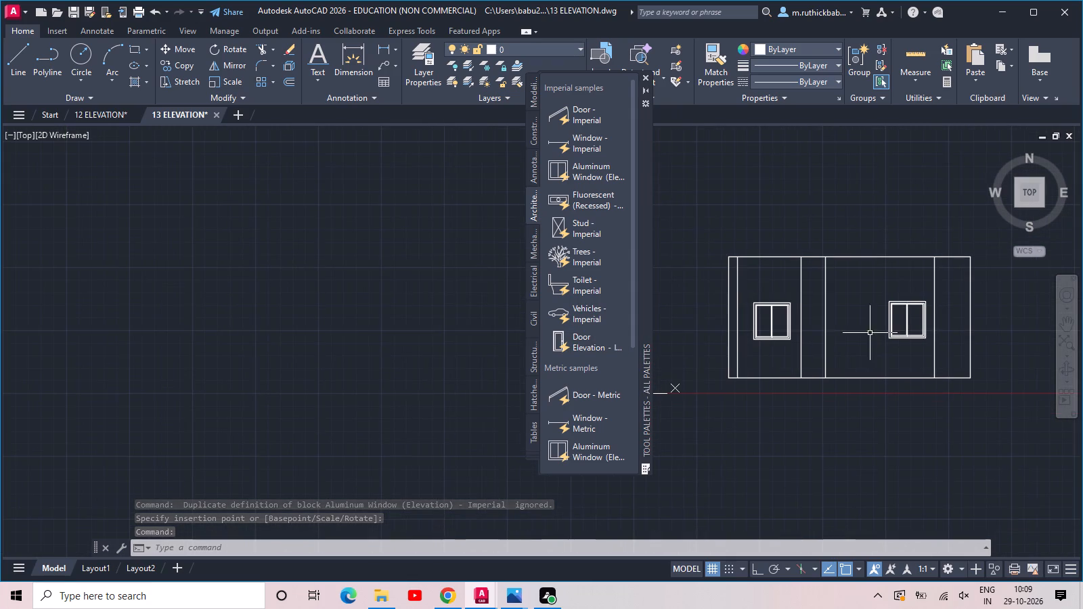
pyautogui.moveTo(573, 344); pyautogui.dragTo(849, 347)
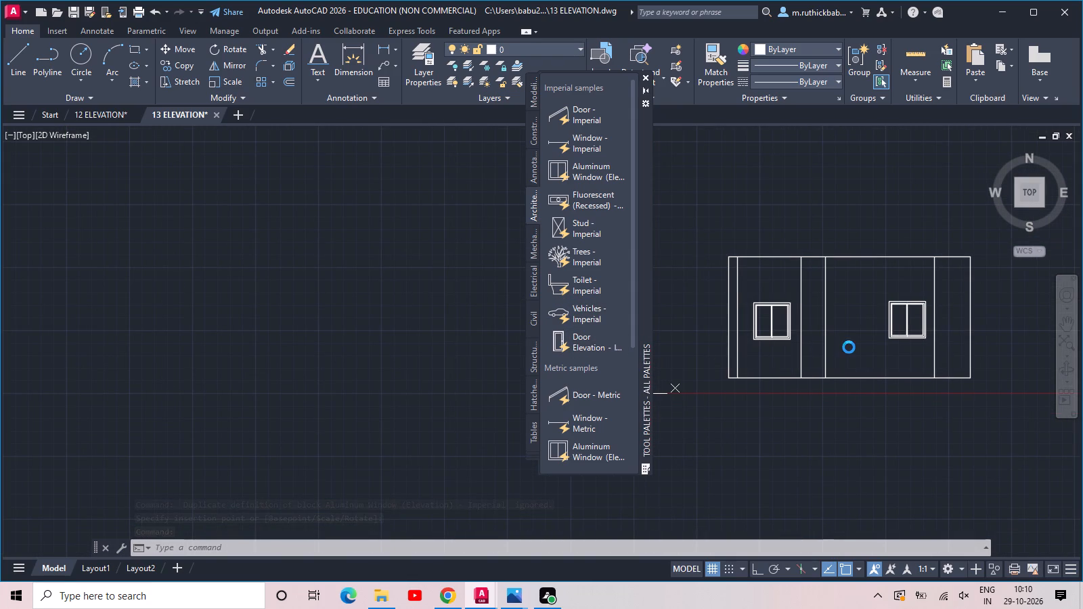
pyautogui.moveTo(849, 347); pyautogui.dragTo(835, 373)
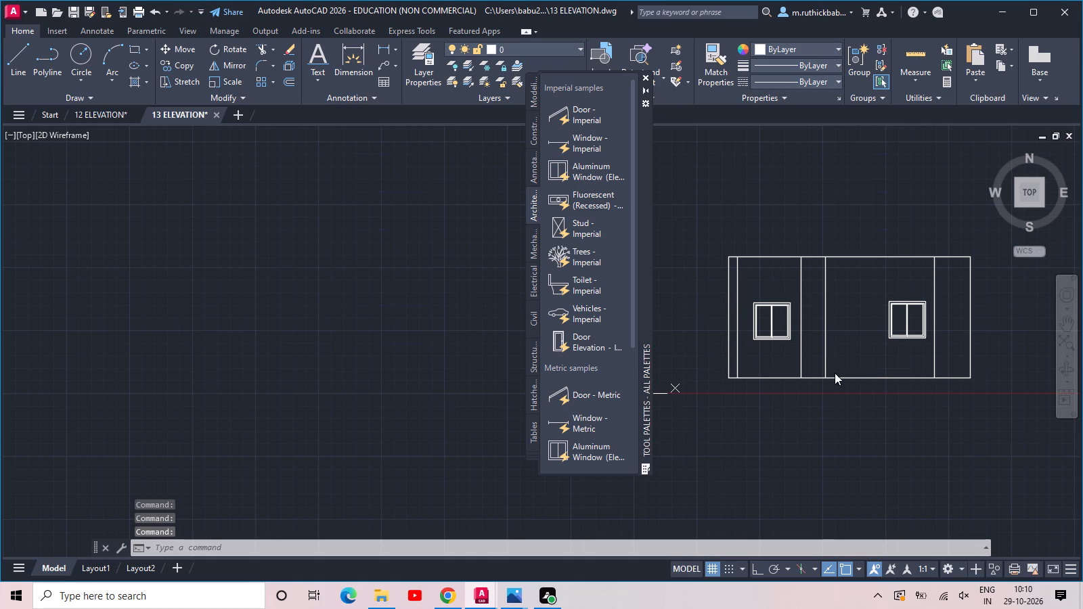
pyautogui.click(835, 373)
pyautogui.click(645, 75)
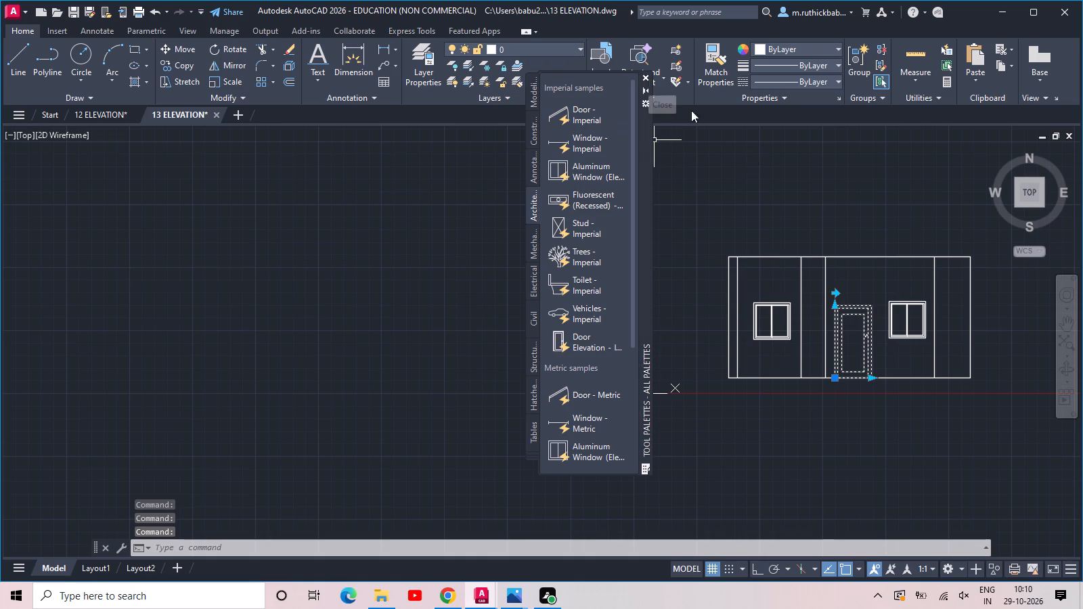
# Shift the door about 6" left toward the bay's left vertical, keeping it on the base line, and stretch its height upward.
pyautogui.scroll(2, 866, 285)
pyautogui.moveTo(866, 347); pyautogui.dragTo(710, 166, button='middle')
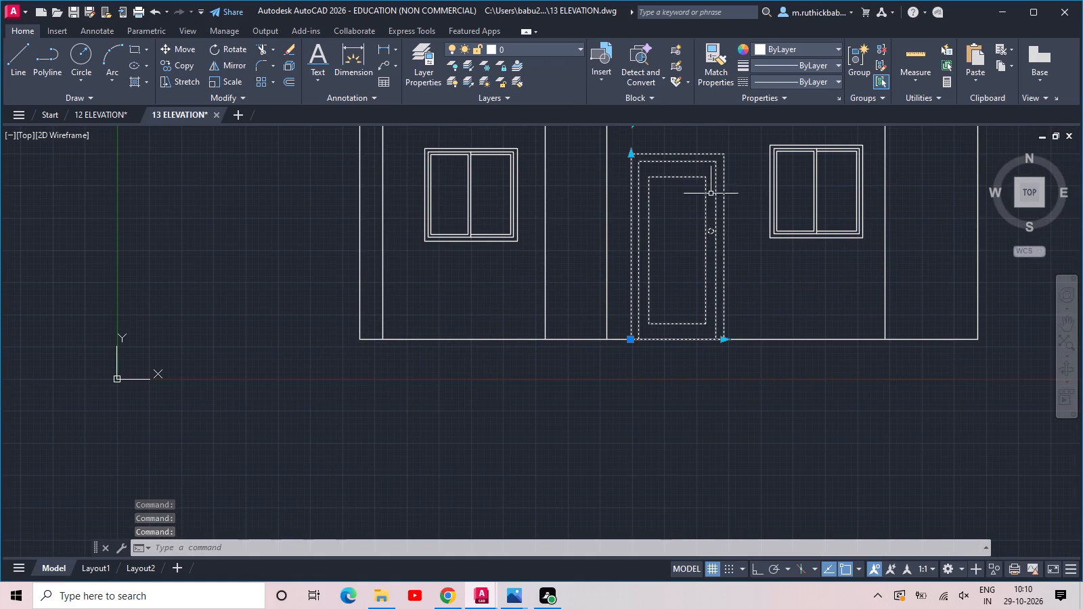
pyautogui.moveTo(711, 194); pyautogui.dragTo(692, 226, button='middle')
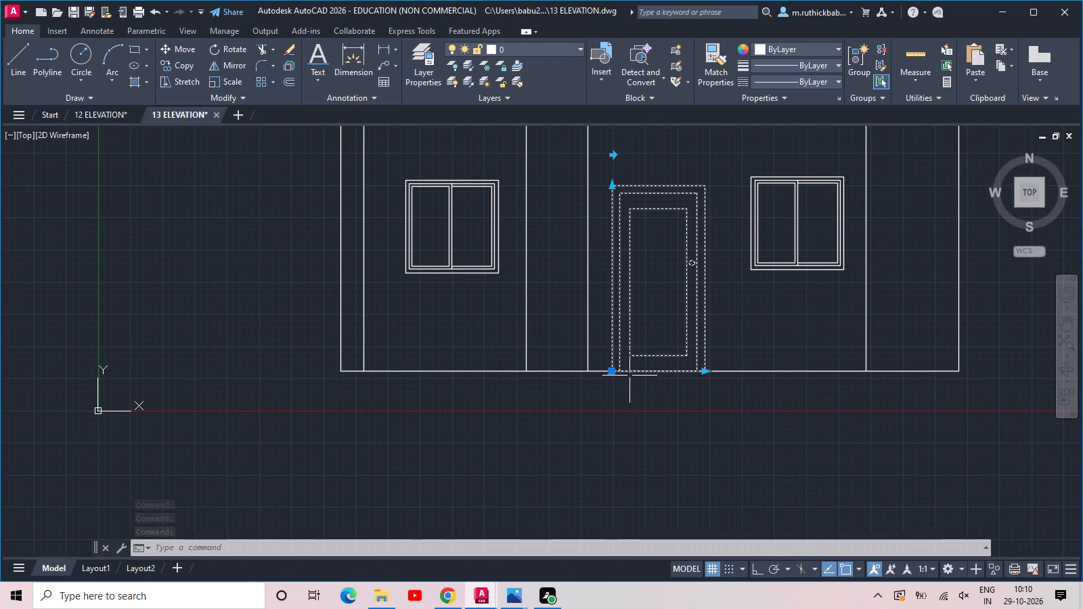
pyautogui.click(609, 373)
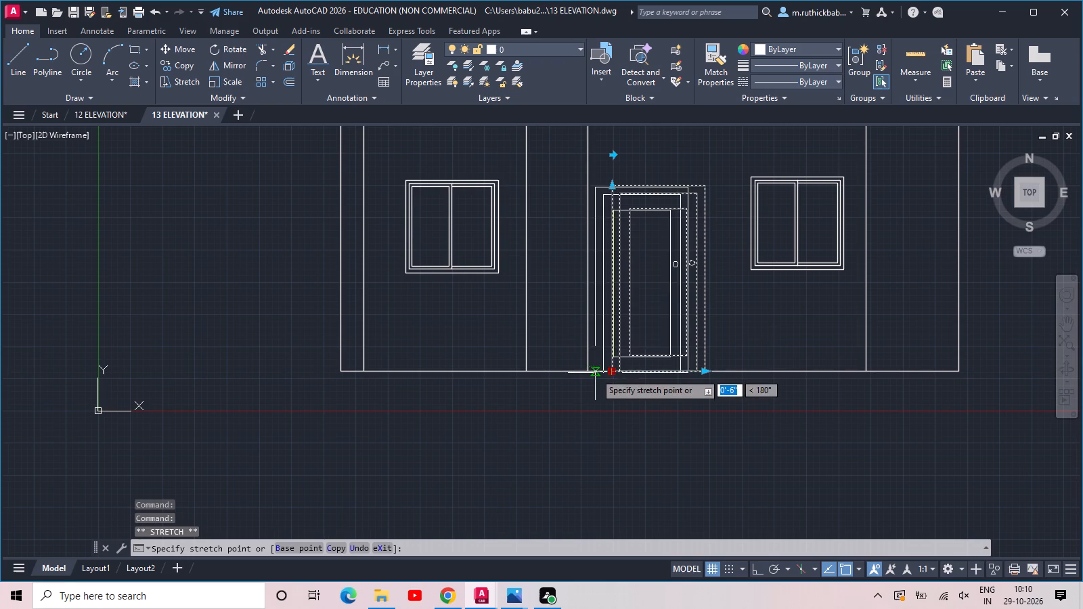
pyautogui.click(595, 373)
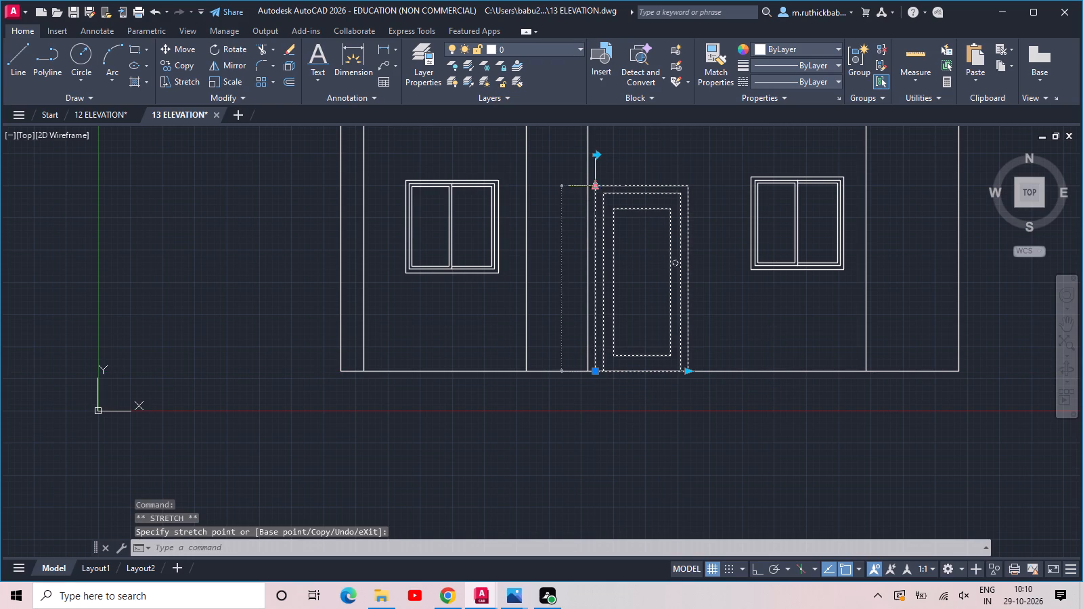
pyautogui.click(595, 187)
pyautogui.click(594, 148)
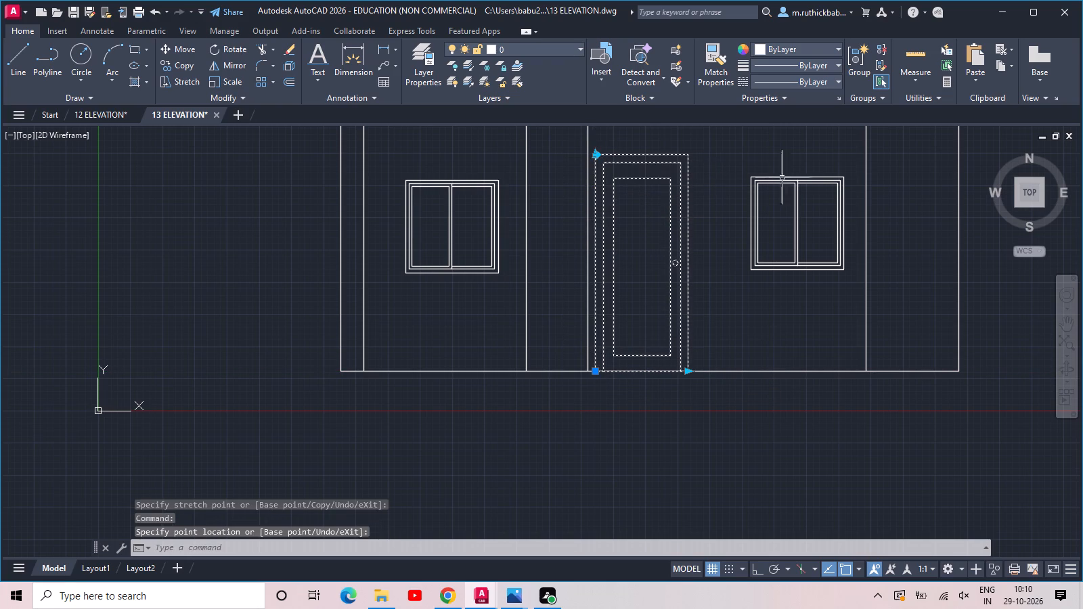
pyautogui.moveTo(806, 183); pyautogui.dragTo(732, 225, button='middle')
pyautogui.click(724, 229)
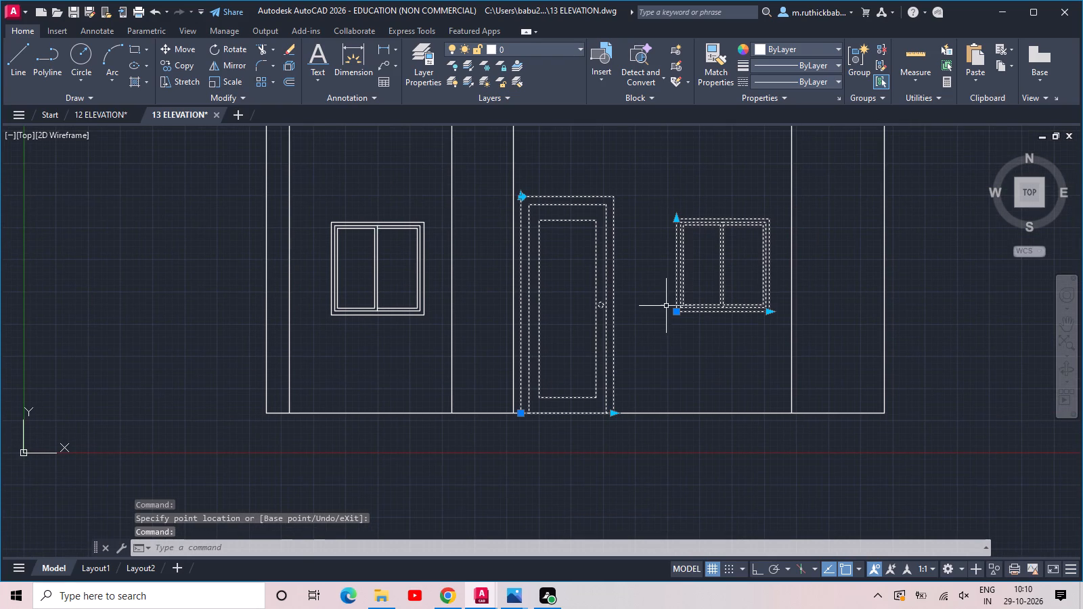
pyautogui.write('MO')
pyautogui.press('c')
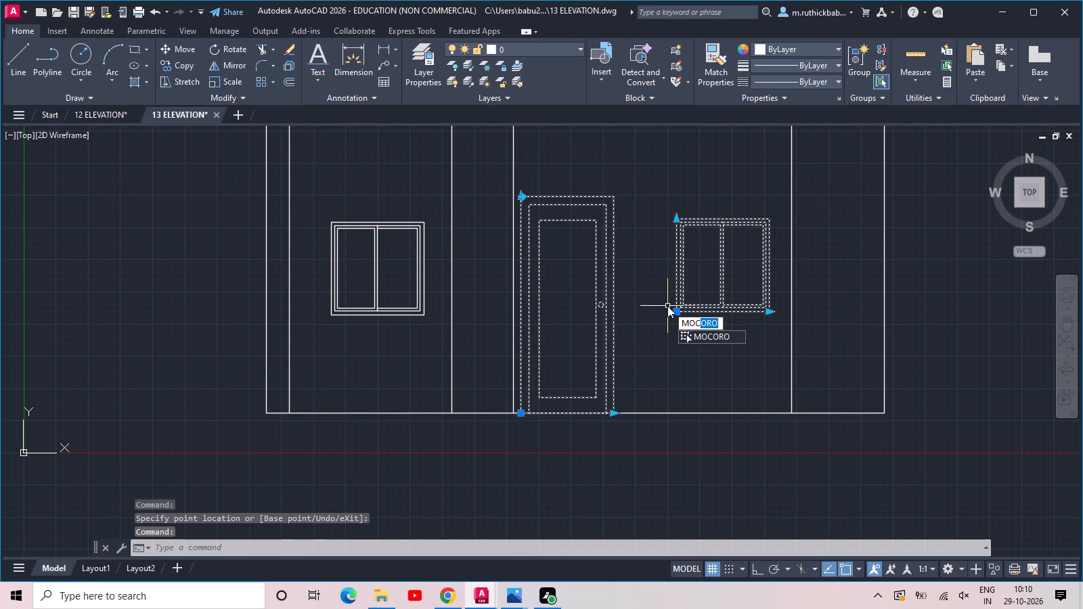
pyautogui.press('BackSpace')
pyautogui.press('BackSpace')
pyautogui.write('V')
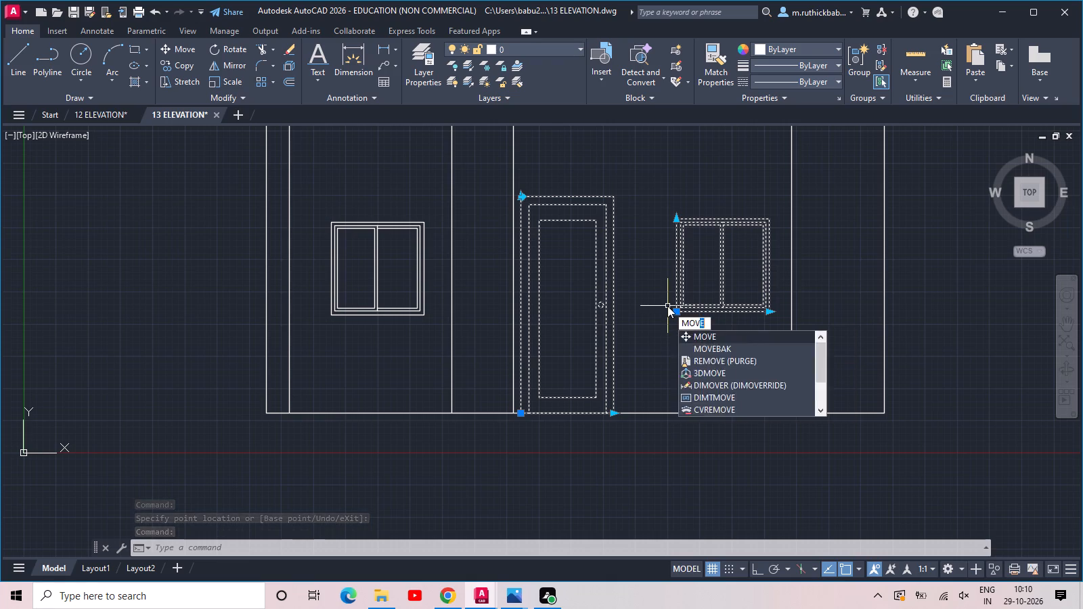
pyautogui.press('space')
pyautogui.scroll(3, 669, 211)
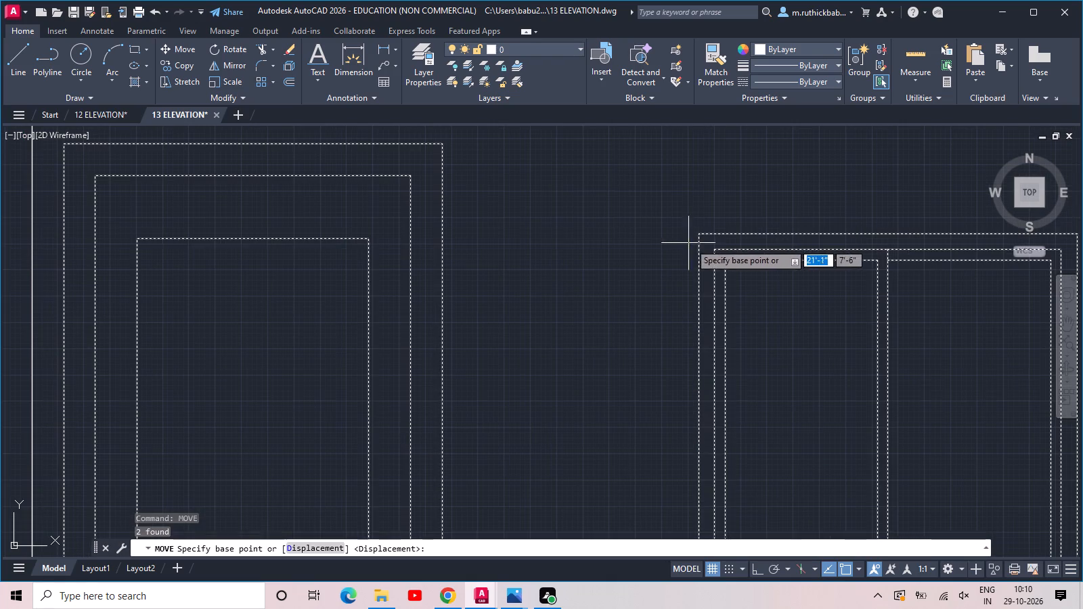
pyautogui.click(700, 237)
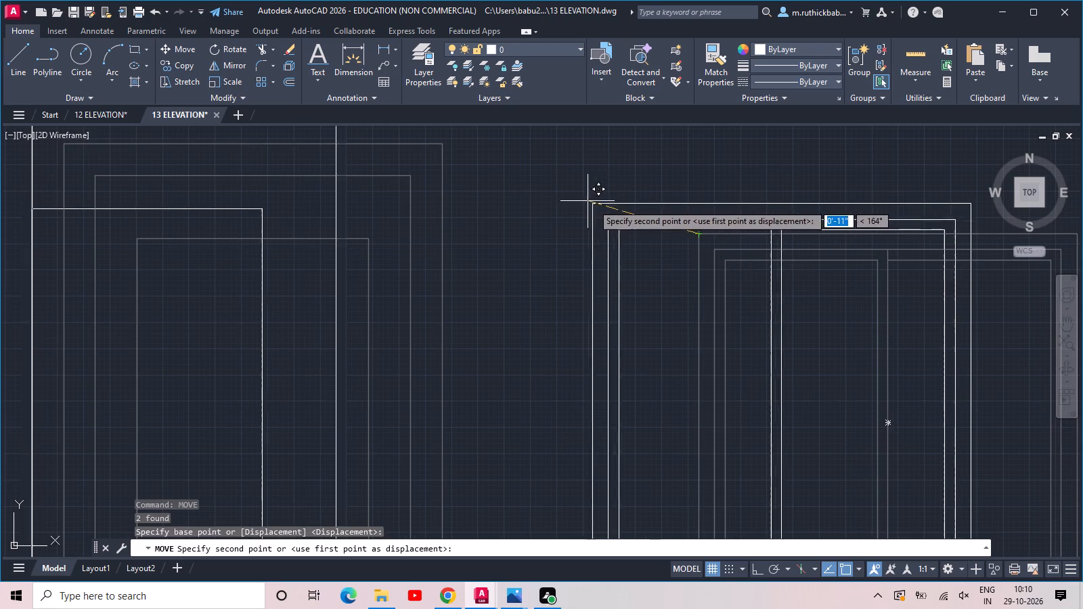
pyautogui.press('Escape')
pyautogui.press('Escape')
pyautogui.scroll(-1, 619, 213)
# Move the wide bay's window so its top-left corner meets the door's top-right corner.
pyautogui.press('space')
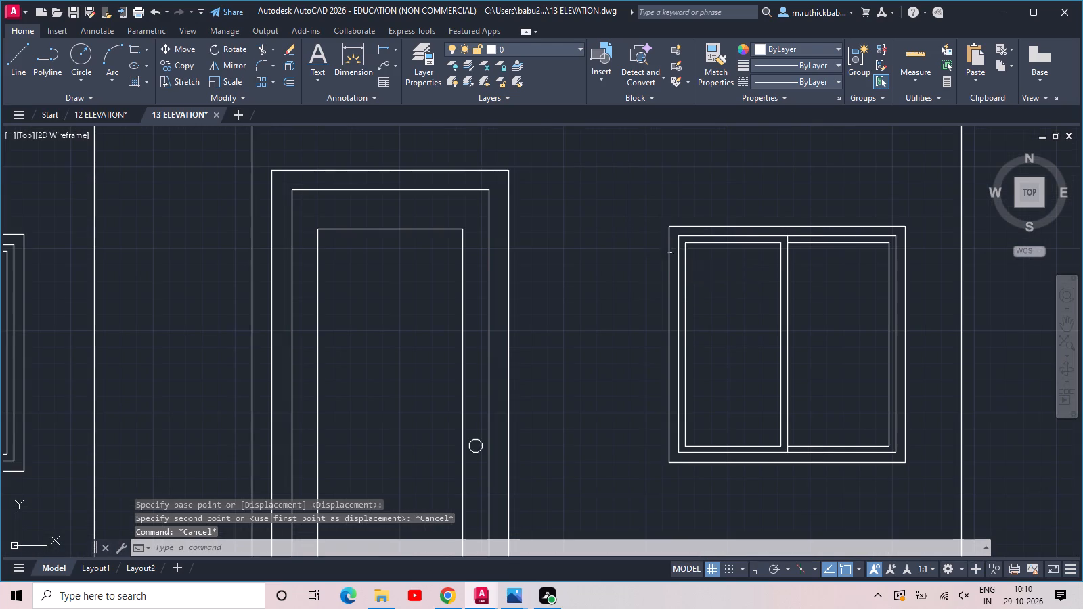
pyautogui.moveTo(725, 281); pyautogui.dragTo(720, 273)
pyautogui.click(666, 215)
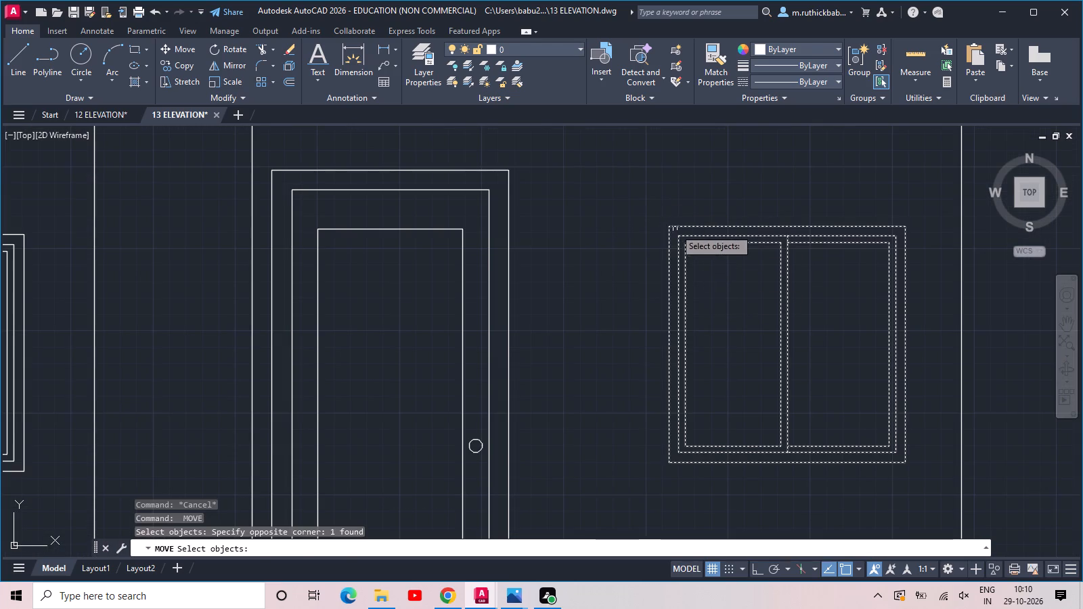
pyautogui.press('space')
pyautogui.click(667, 227)
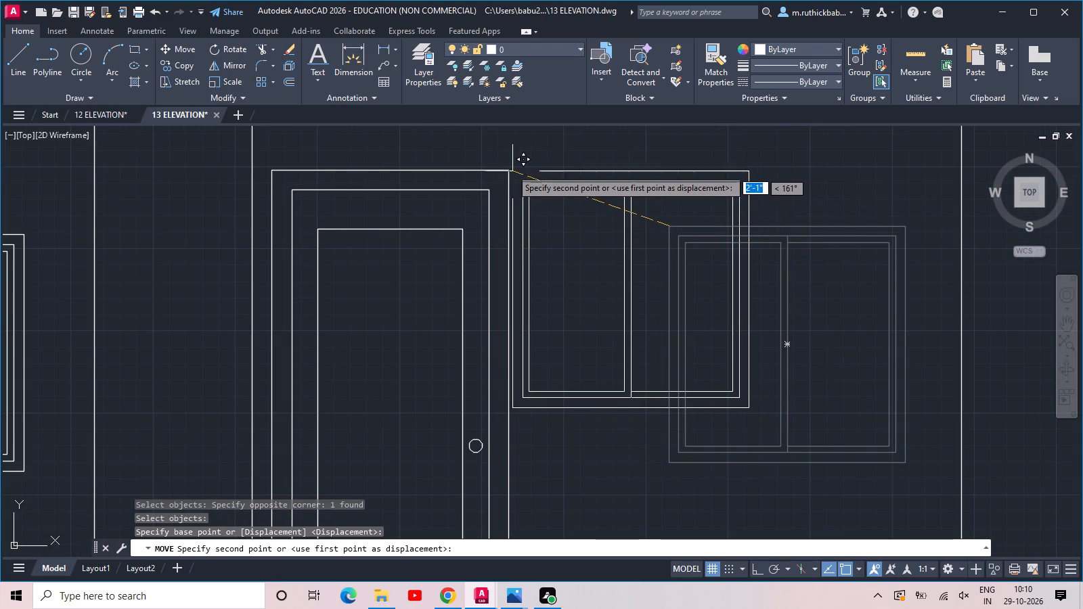
pyautogui.click(509, 171)
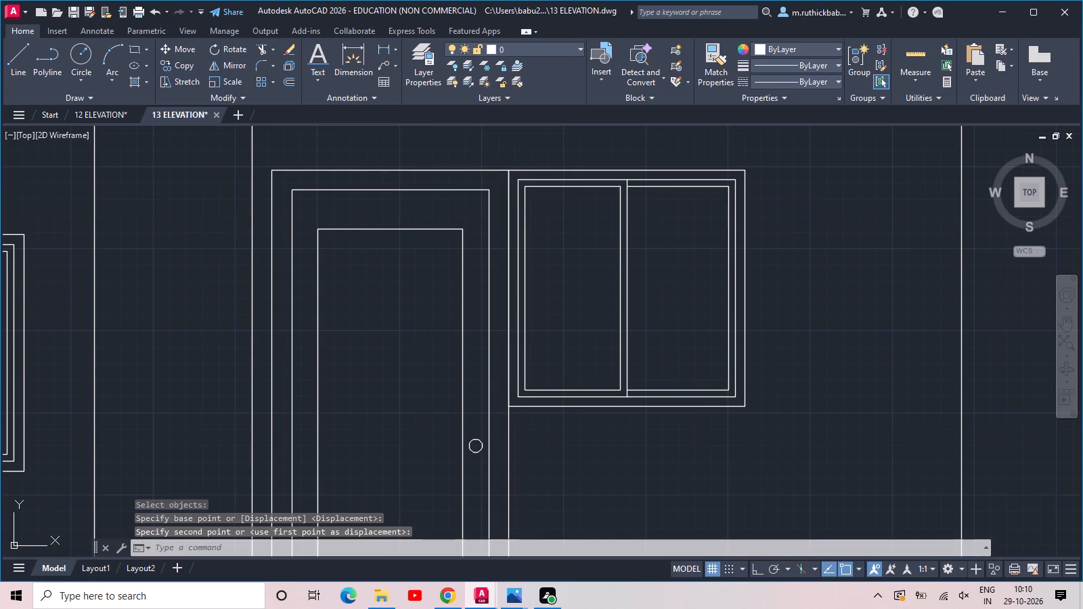
pyautogui.press('space')
pyautogui.scroll(-2, 726, 323)
pyautogui.press('space')
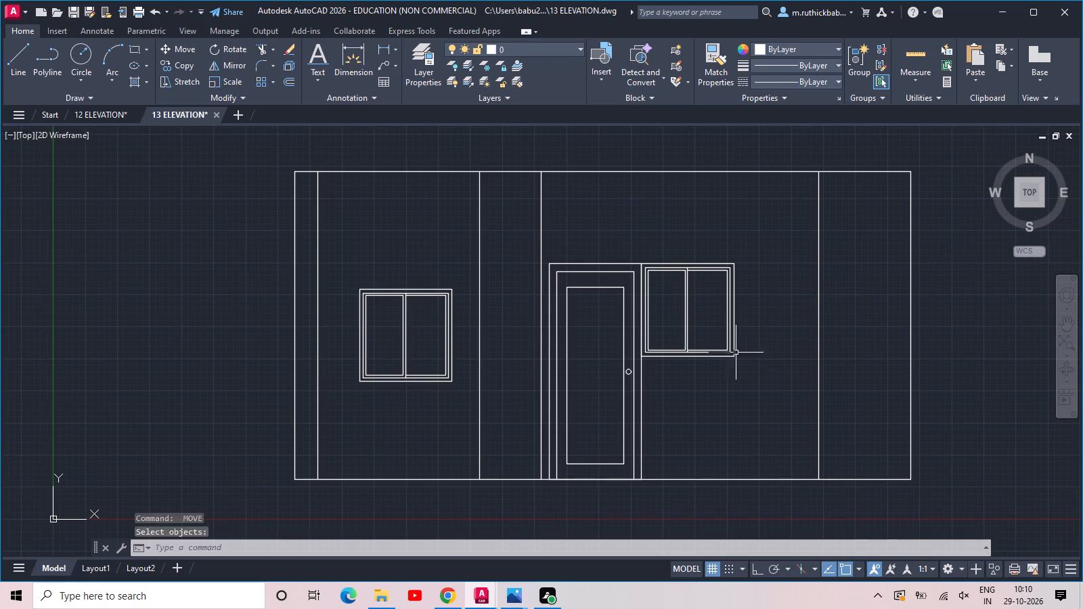
# Stretch the window beside the door wider toward the right vertical and raise its height to 5'.
pyautogui.moveTo(737, 376); pyautogui.dragTo(725, 358)
pyautogui.click(707, 307)
pyautogui.click(734, 358)
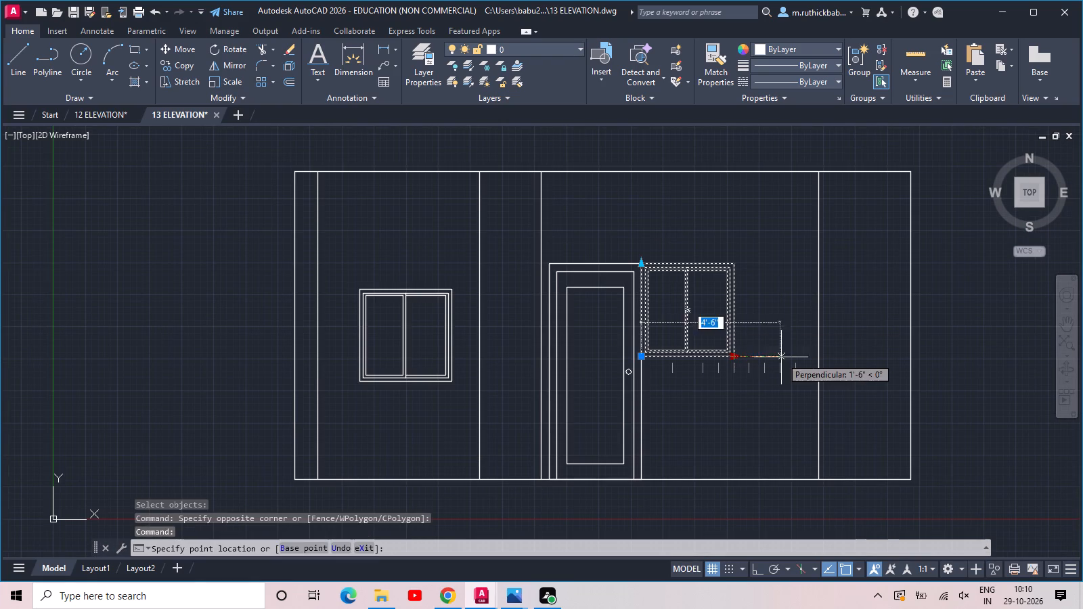
pyautogui.click(803, 355)
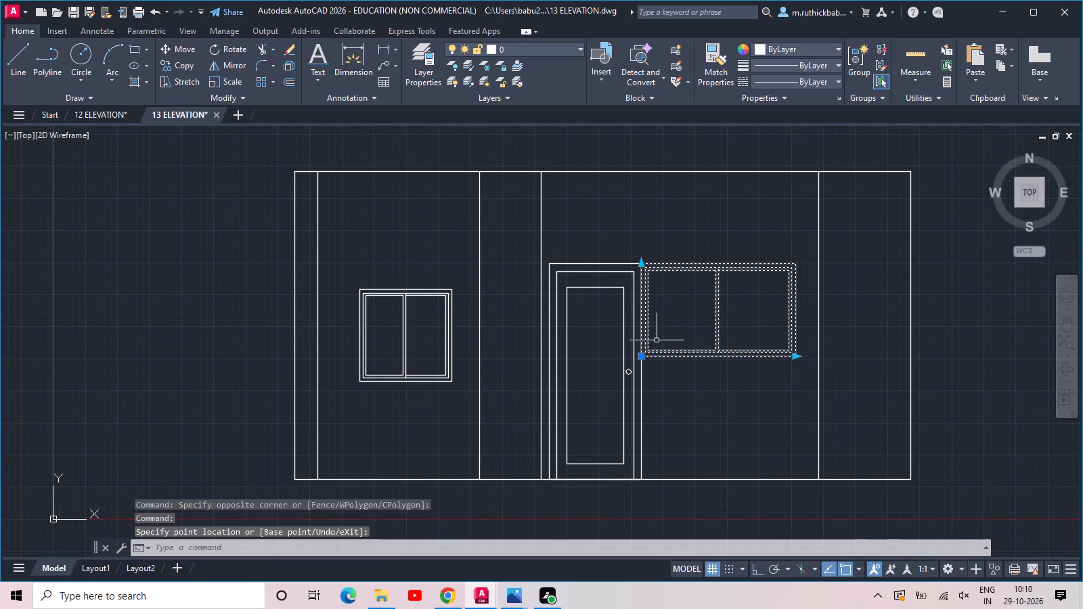
pyautogui.click(641, 264)
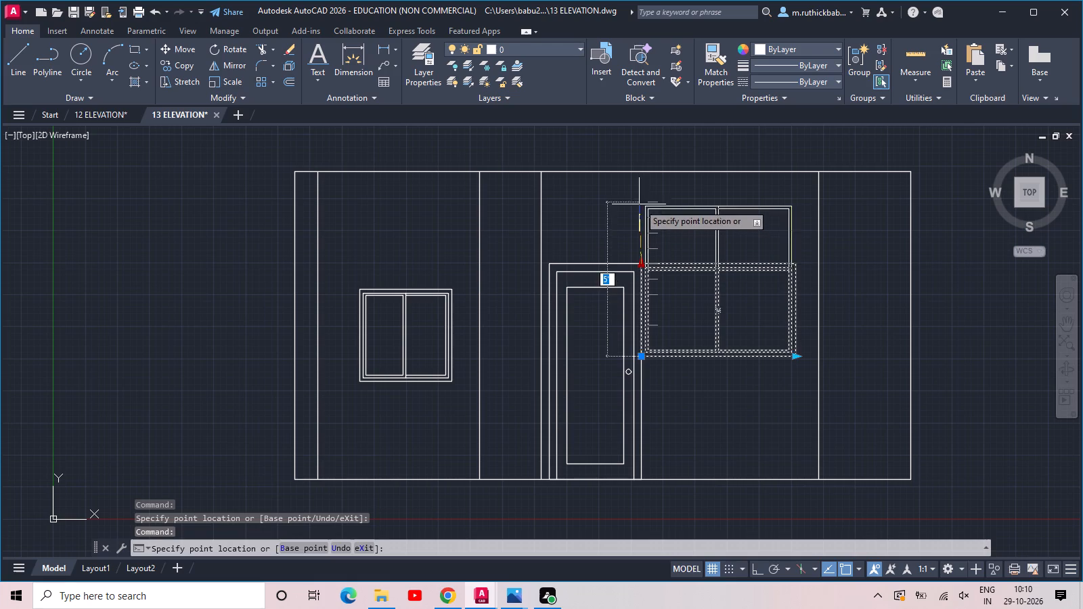
pyautogui.click(639, 202)
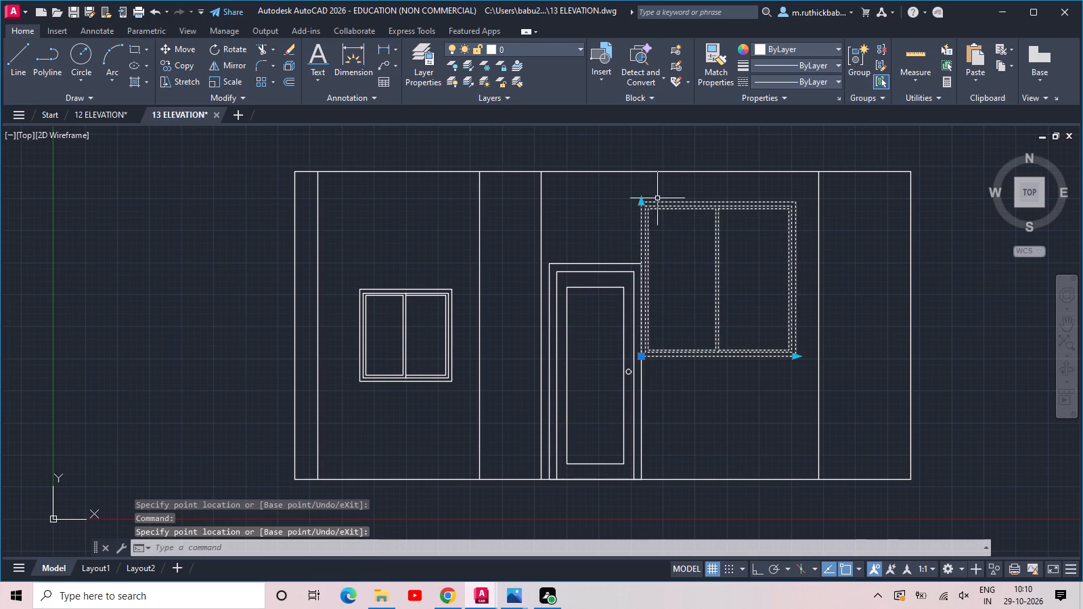
# Move the enlarged window down about 1'-11" so its top is roughly level with the door's, leaving a small gap beside the door.
pyautogui.write('MOV')
pyautogui.press('space')
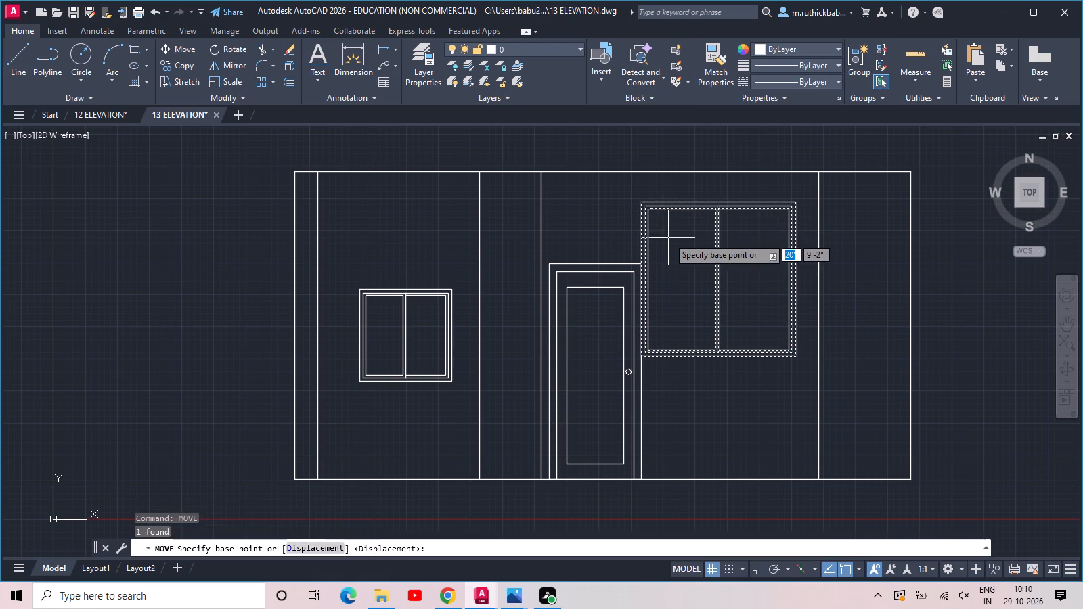
pyautogui.click(668, 238)
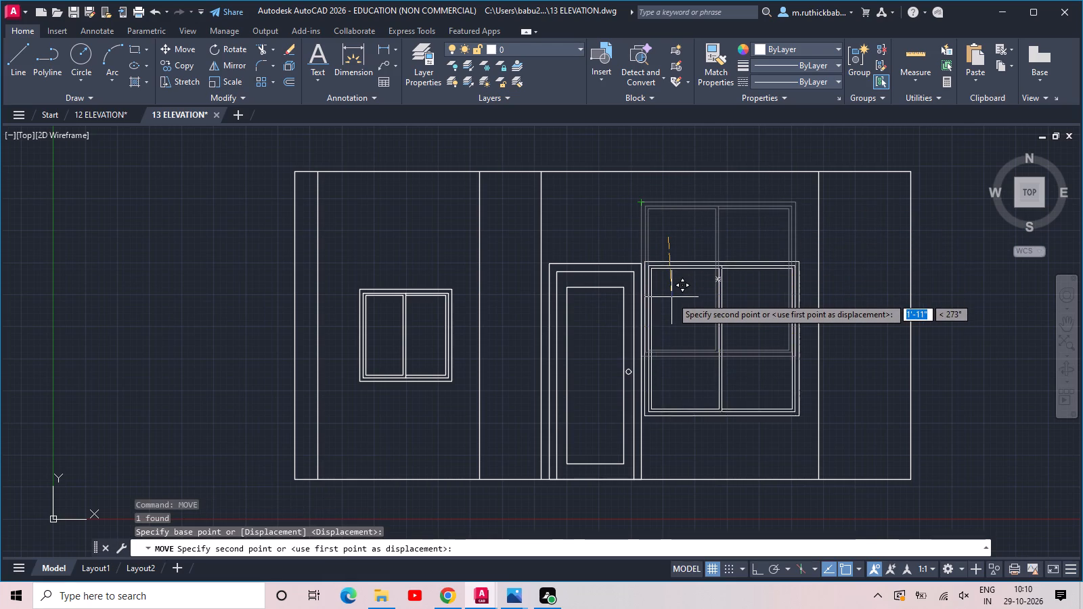
pyautogui.click(672, 298)
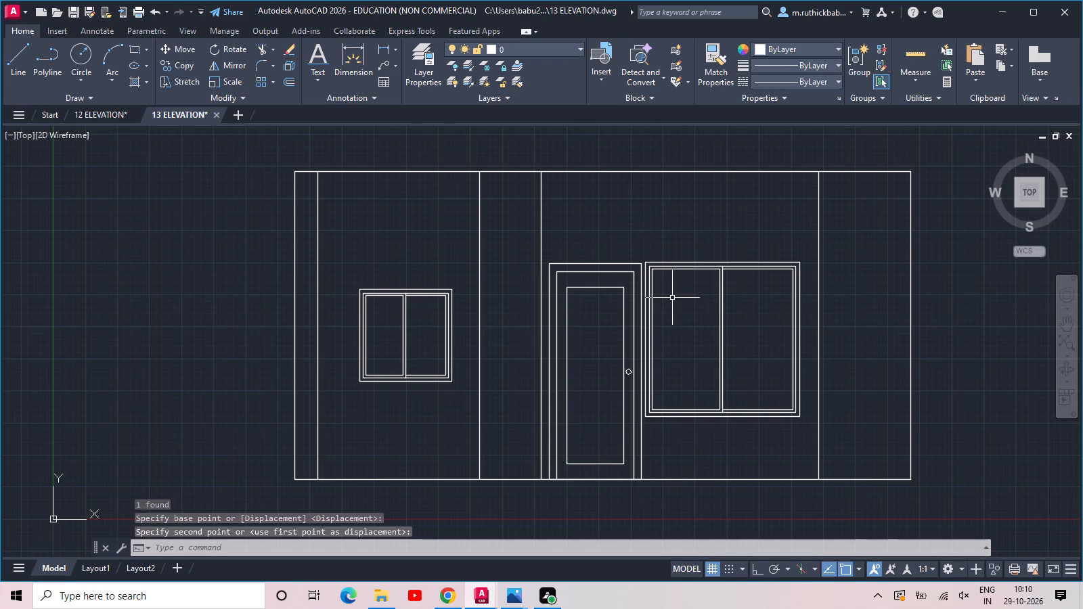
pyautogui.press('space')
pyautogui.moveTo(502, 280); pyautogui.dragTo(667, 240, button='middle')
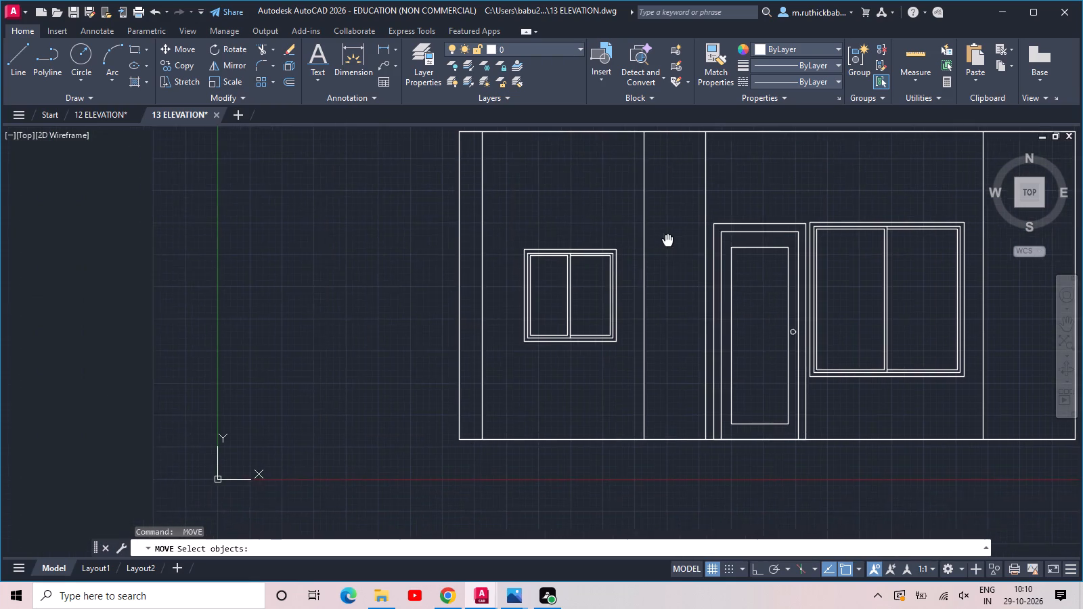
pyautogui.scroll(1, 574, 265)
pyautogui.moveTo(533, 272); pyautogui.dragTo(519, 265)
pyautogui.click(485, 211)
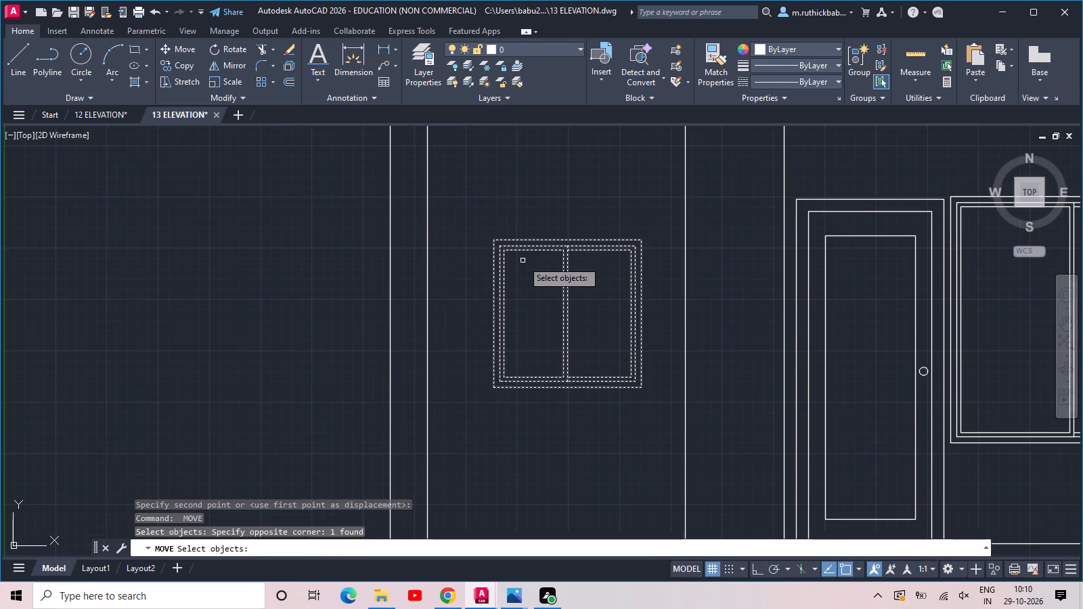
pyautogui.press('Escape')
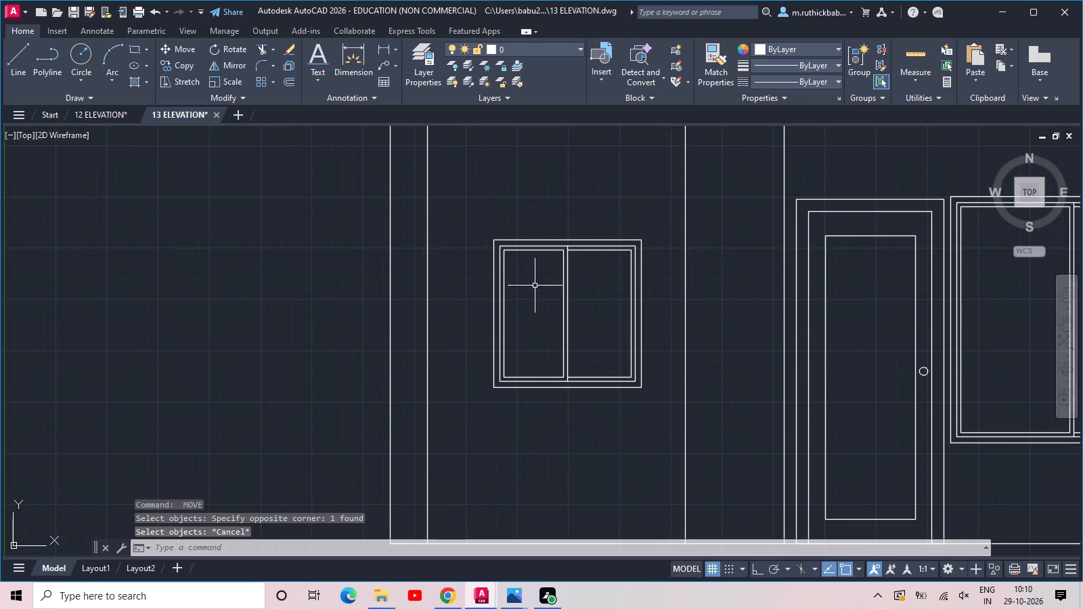
# Stretch the left bay window's height upward from its top edge, keeping its sill in place.
pyautogui.click(554, 264)
pyautogui.click(517, 244)
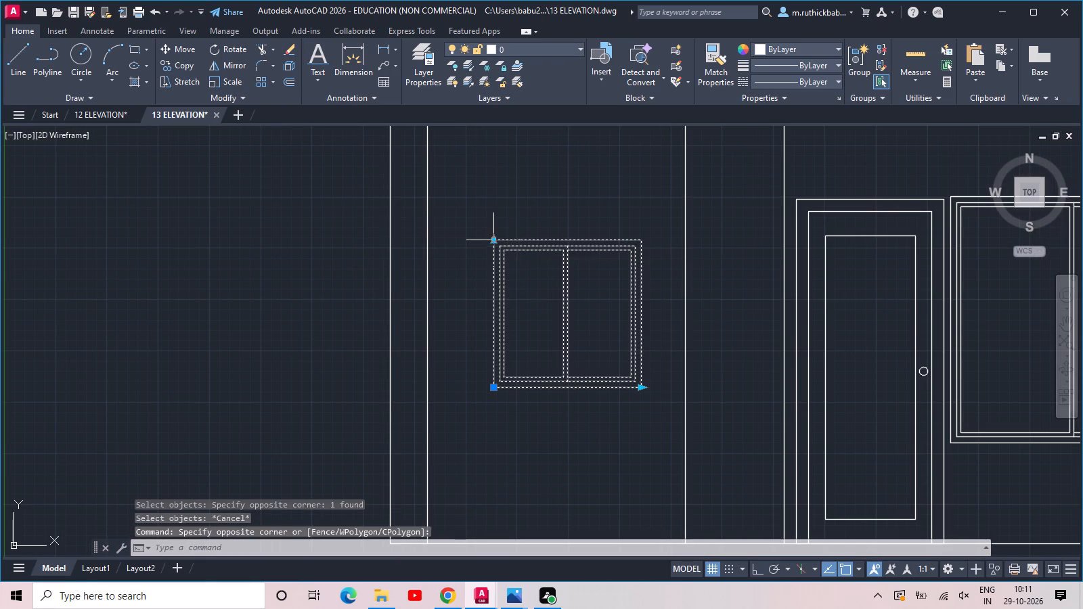
pyautogui.click(493, 238)
pyautogui.moveTo(479, 175); pyautogui.dragTo(453, 271, button='middle')
pyautogui.click(459, 222)
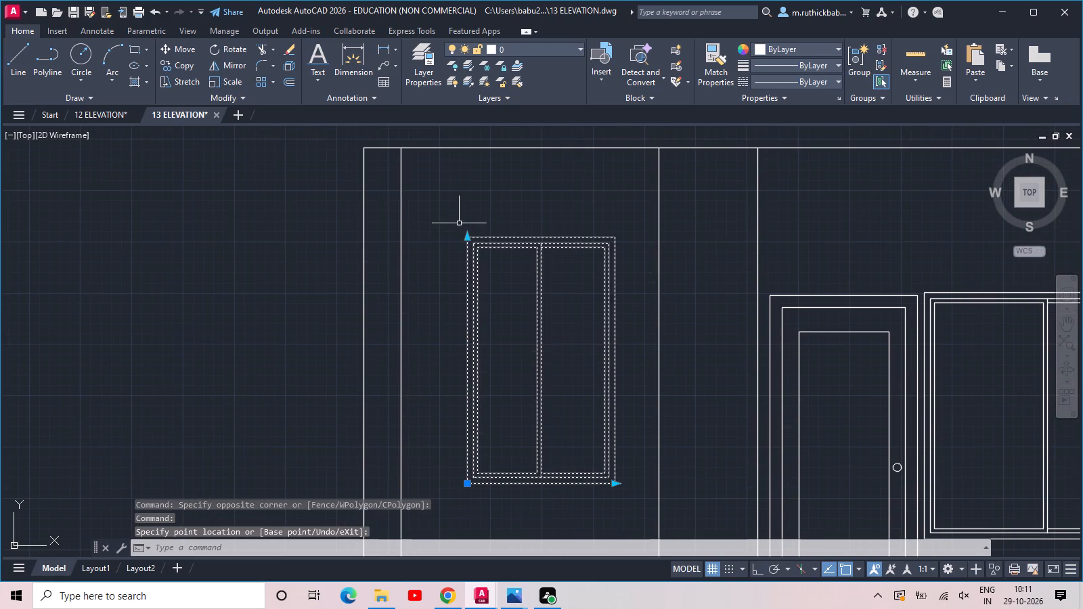
pyautogui.scroll(-1, 472, 247)
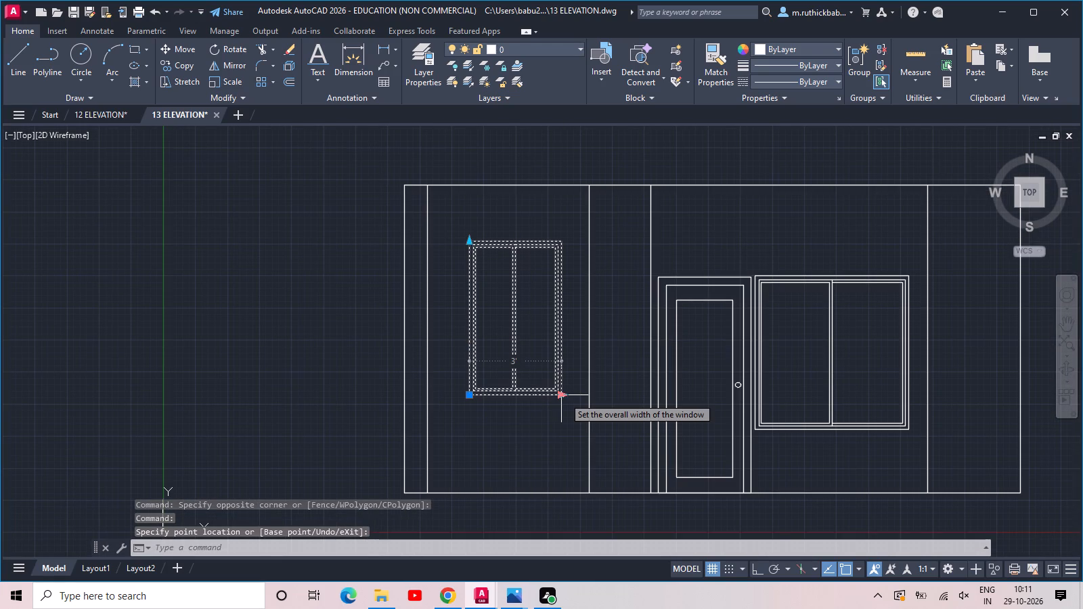
# Widen the left bay's window slightly toward the right, keeping its left edge in place.
pyautogui.click(564, 397)
pyautogui.click(573, 393)
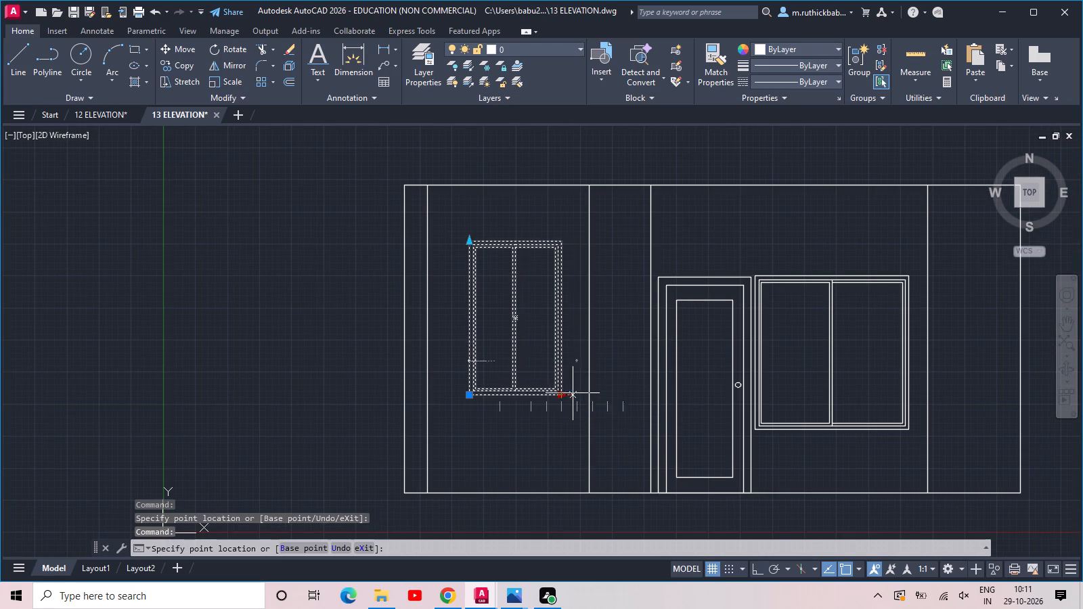
# Move the left bay's window down about 1'-2" so its top is roughly level with the door and the wide window.
pyautogui.click(466, 397)
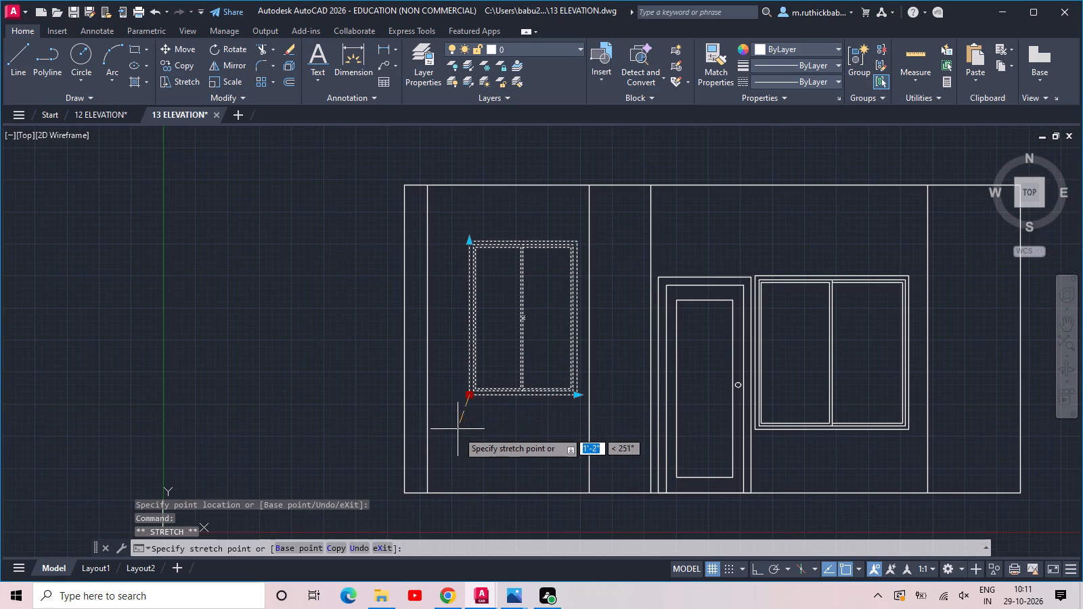
pyautogui.click(460, 431)
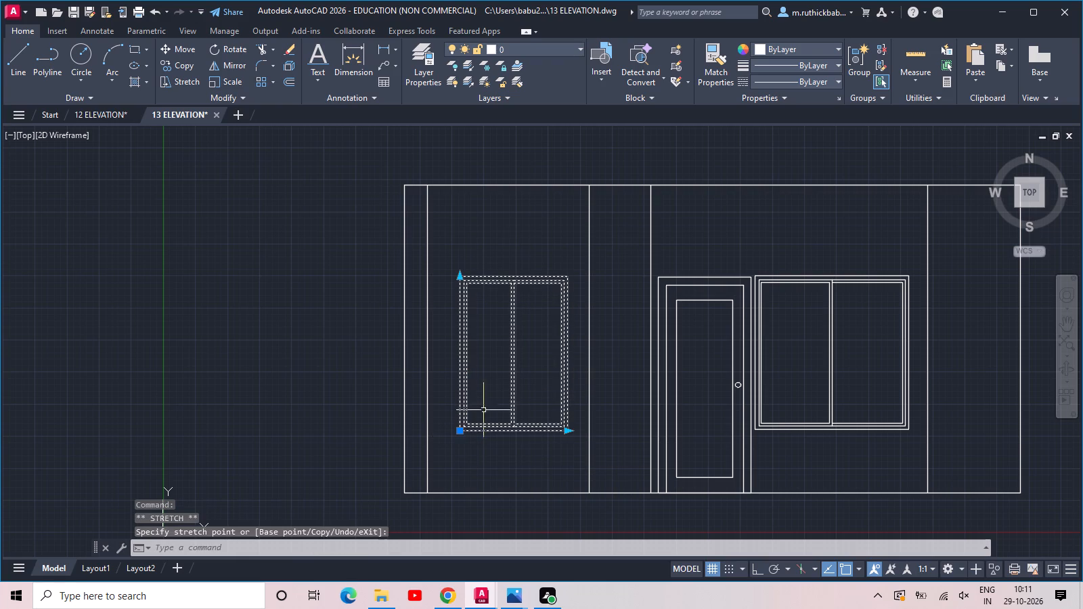
pyautogui.press('`')
pyautogui.press('Escape')
pyautogui.press('Escape')
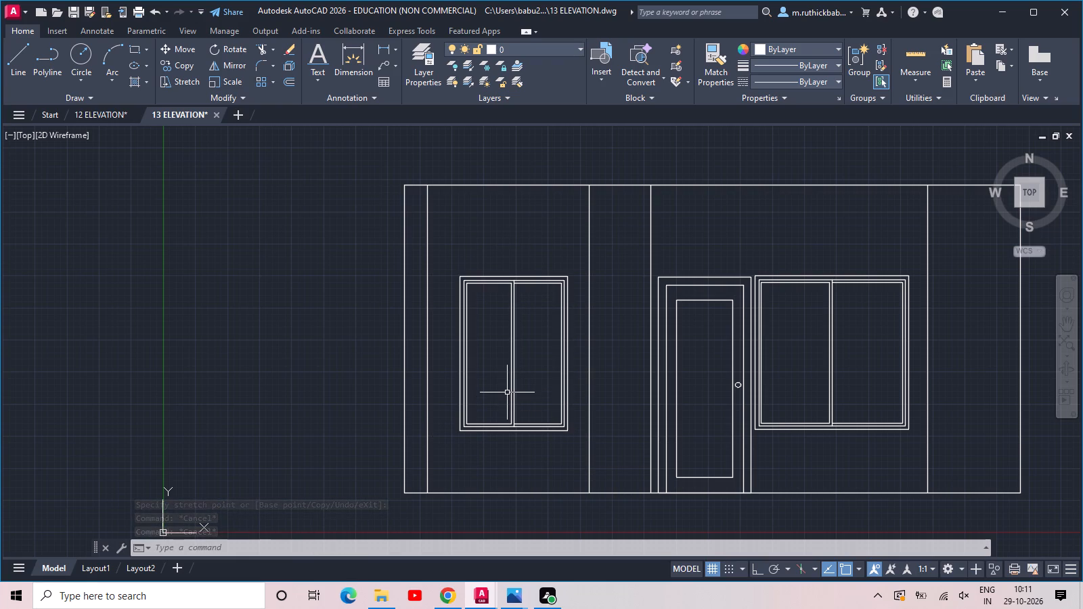
# Draw a horizontal line about 5'-3" long just under the left window, spanning between the bay's two verticals.
pyautogui.moveTo(485, 448); pyautogui.dragTo(487, 403, button='middle')
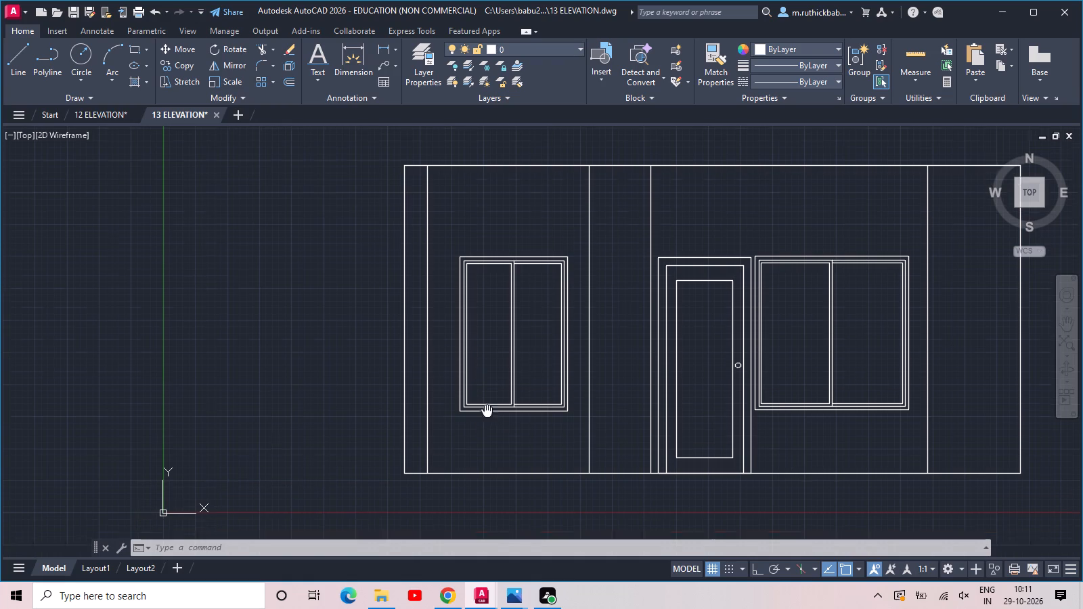
pyautogui.moveTo(487, 403); pyautogui.dragTo(487, 340, button='middle')
pyautogui.scroll(2, 487, 340)
pyautogui.write('L')
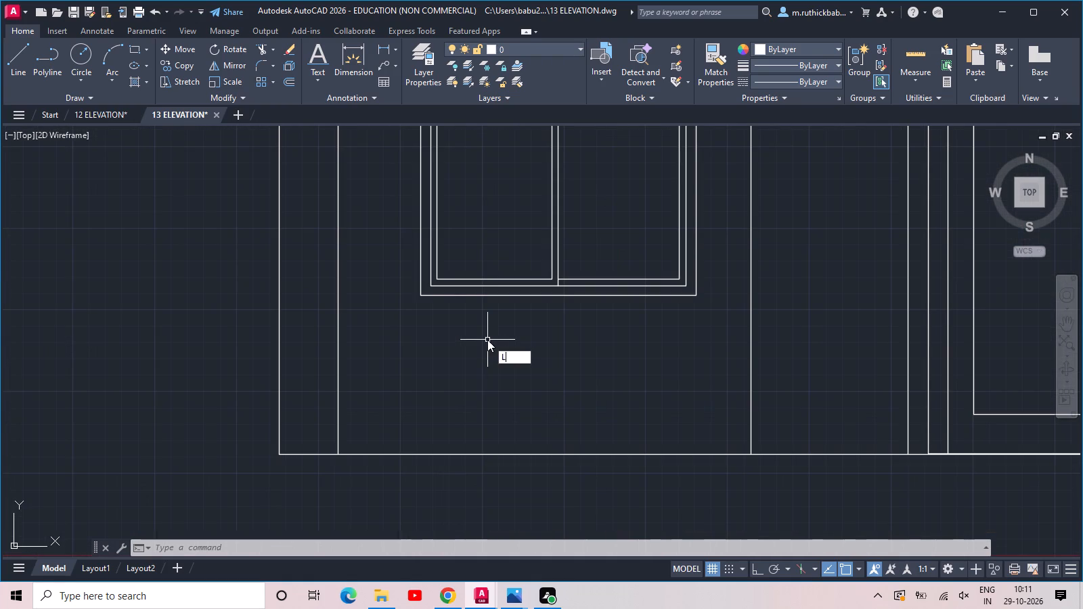
pyautogui.press('space')
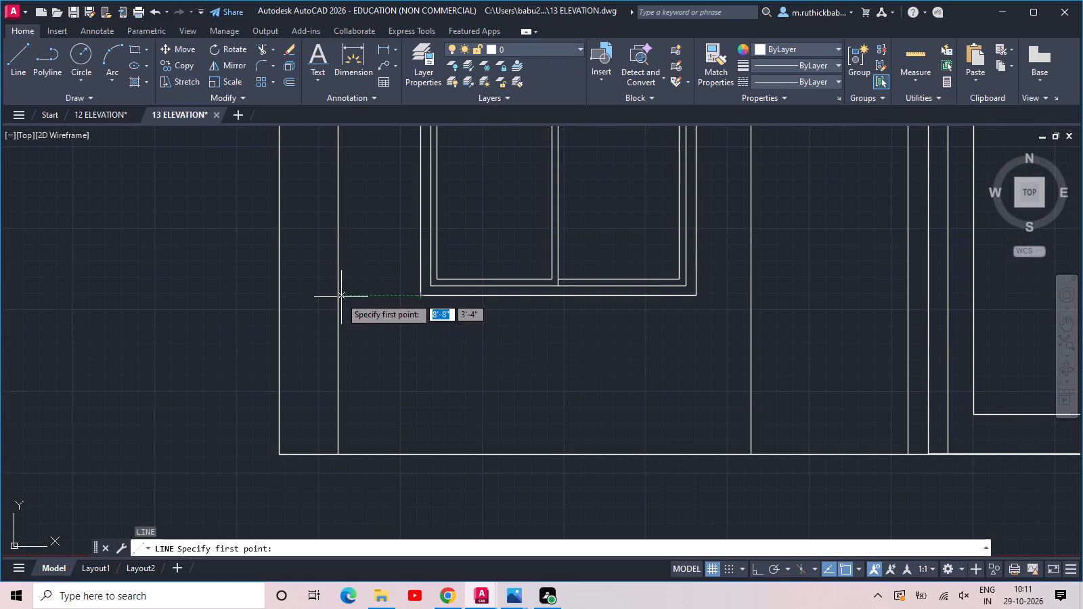
pyautogui.click(337, 297)
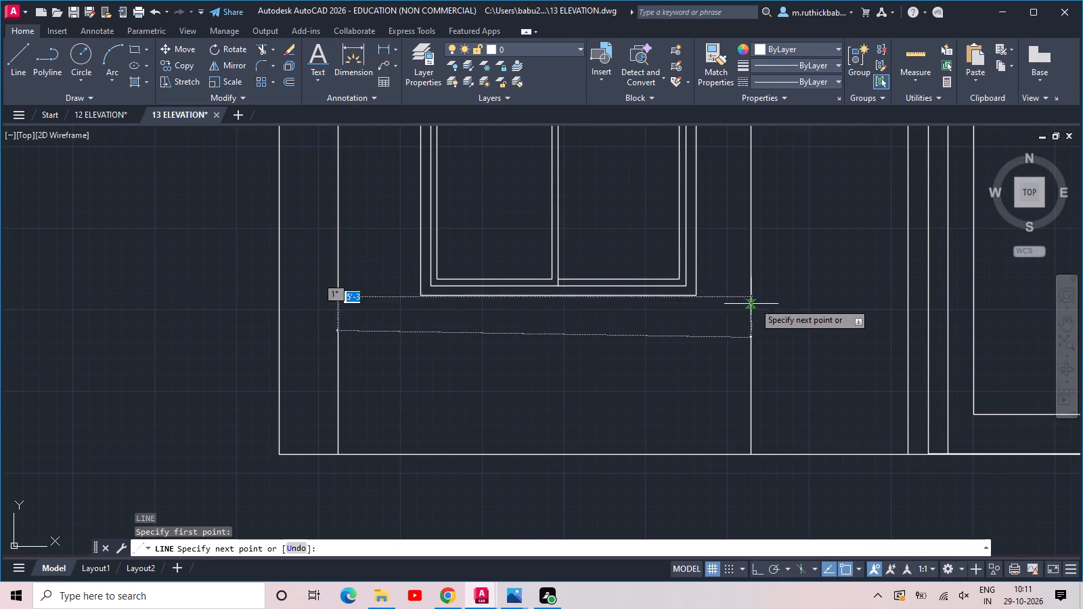
pyautogui.click(754, 300)
pyautogui.press('space')
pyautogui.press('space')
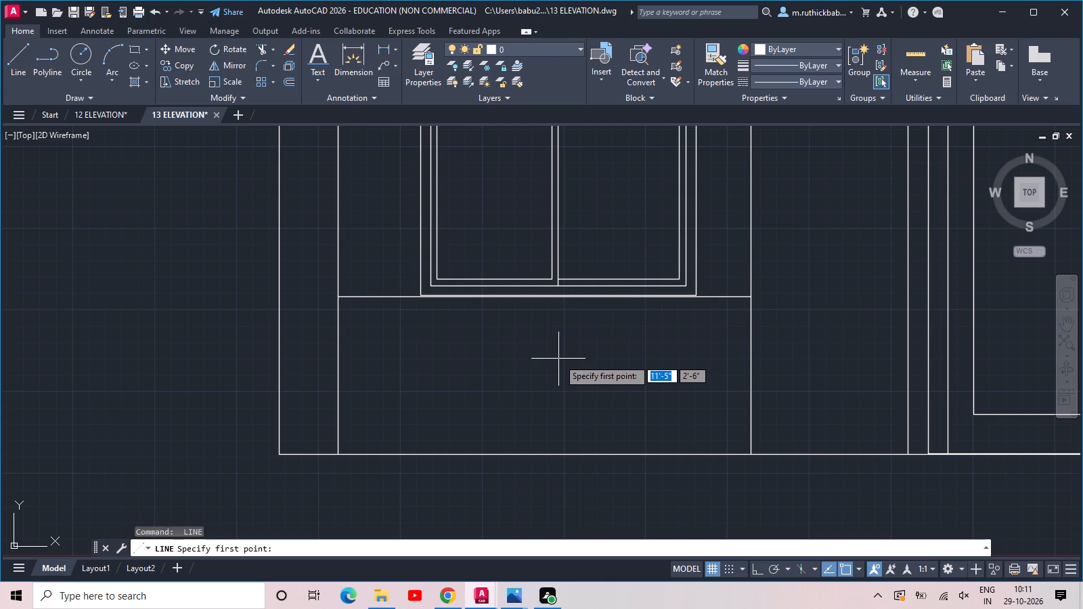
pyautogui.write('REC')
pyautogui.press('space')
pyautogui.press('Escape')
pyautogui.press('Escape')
# Draw a rectangle about 1'-4" high on the base line beneath the left window, starting under the window's left edge.
pyautogui.write('REC')
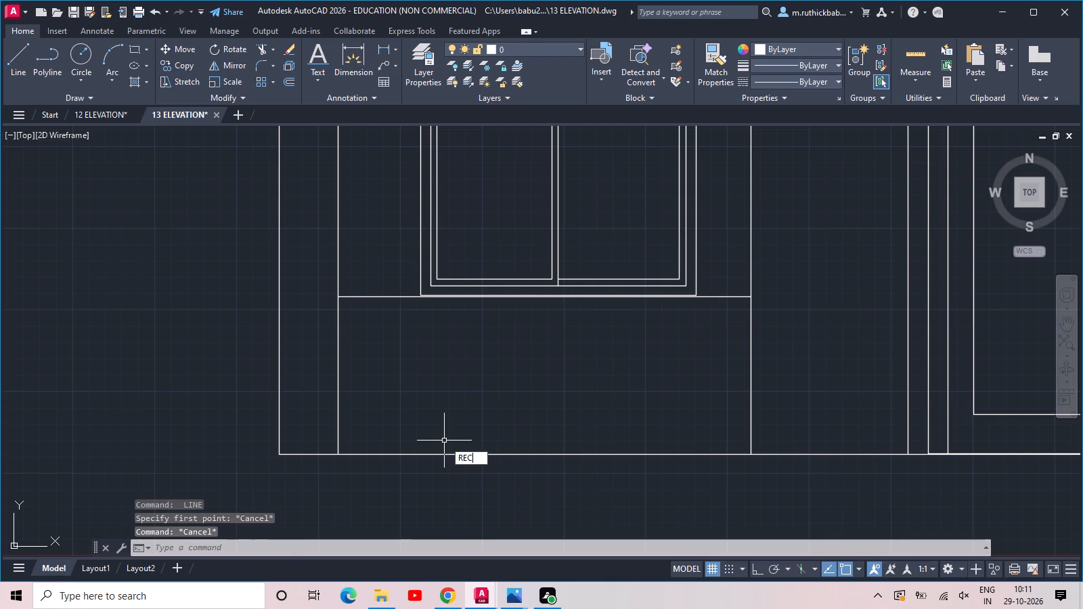
pyautogui.press('space')
pyautogui.moveTo(424, 453); pyautogui.dragTo(428, 445)
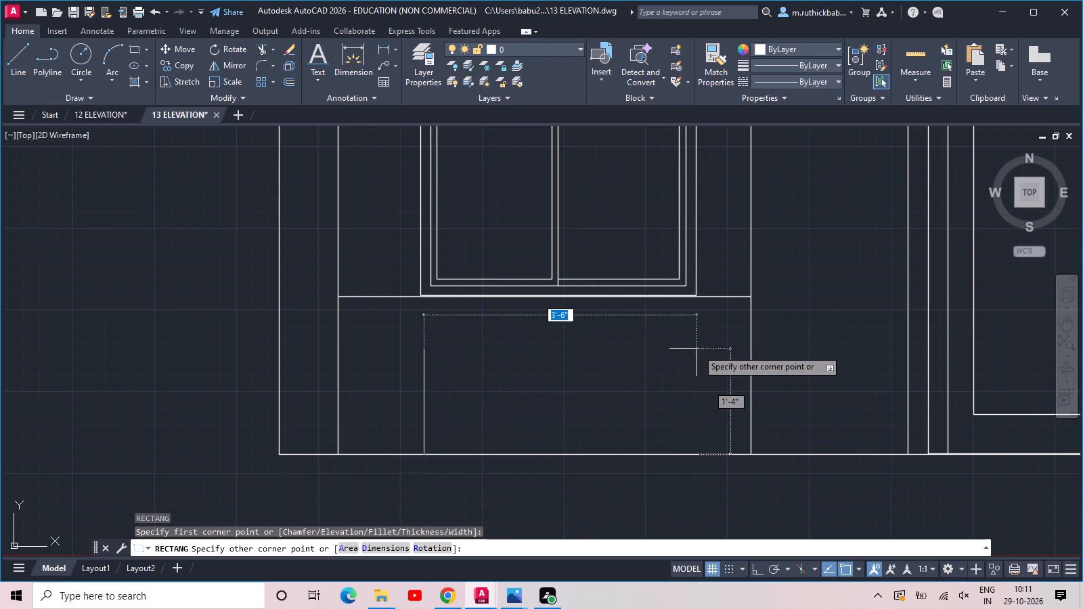
pyautogui.click(712, 353)
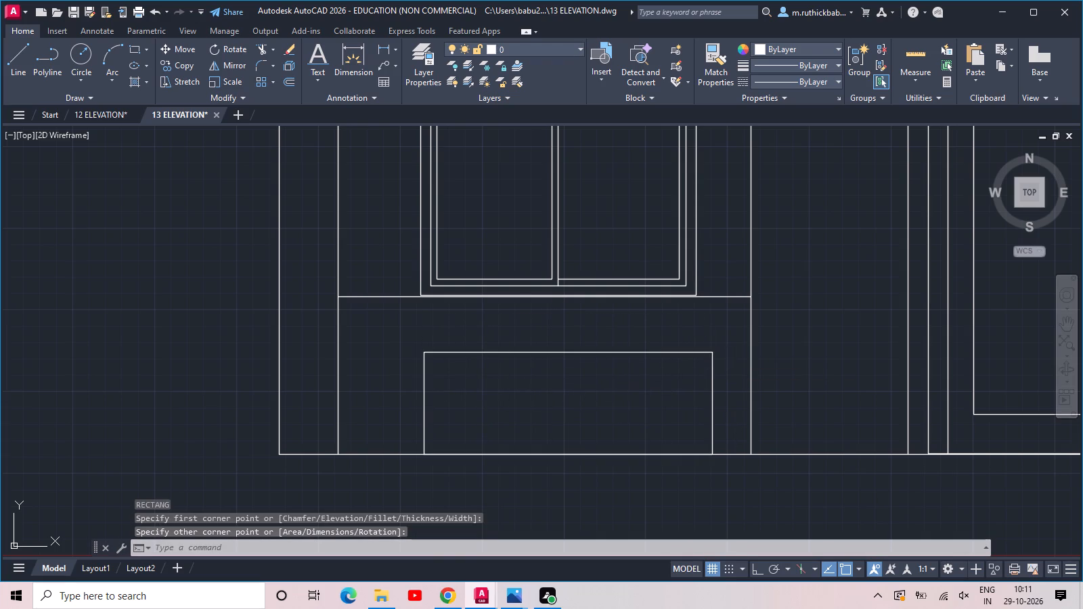
# Stretch the rectangle's right side inward to line up roughly with the right edge of the window above.
pyautogui.moveTo(735, 337); pyautogui.dragTo(728, 346)
pyautogui.click(359, 394)
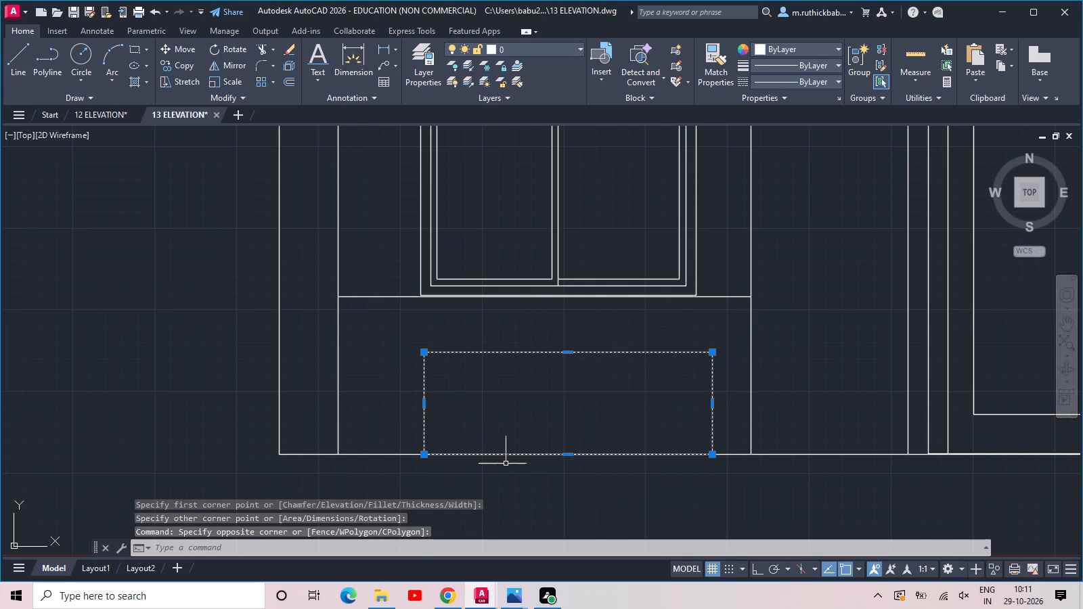
pyautogui.click(567, 455)
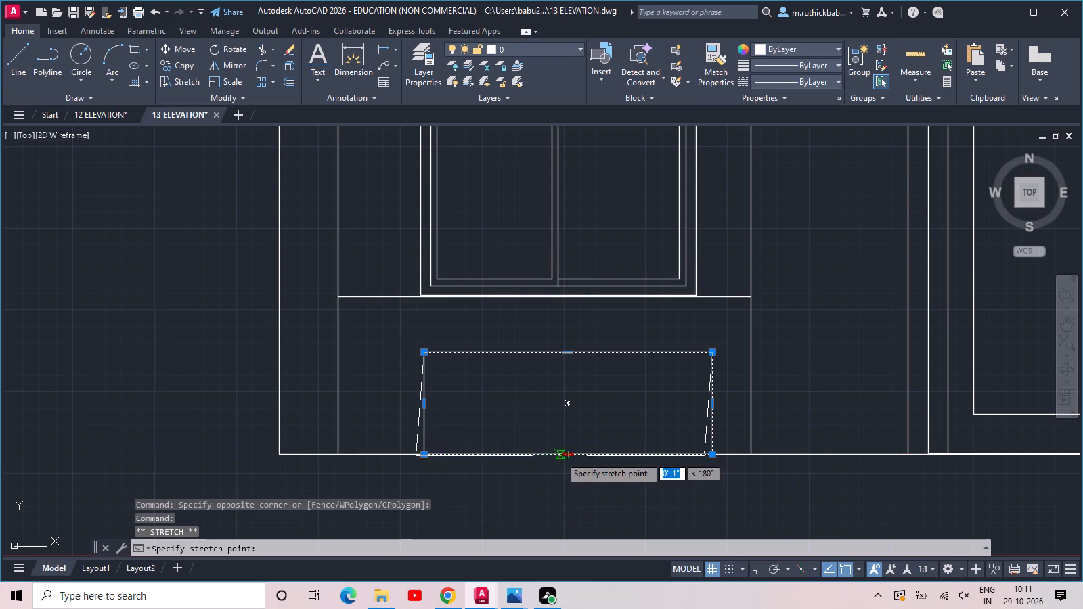
pyautogui.press('Escape')
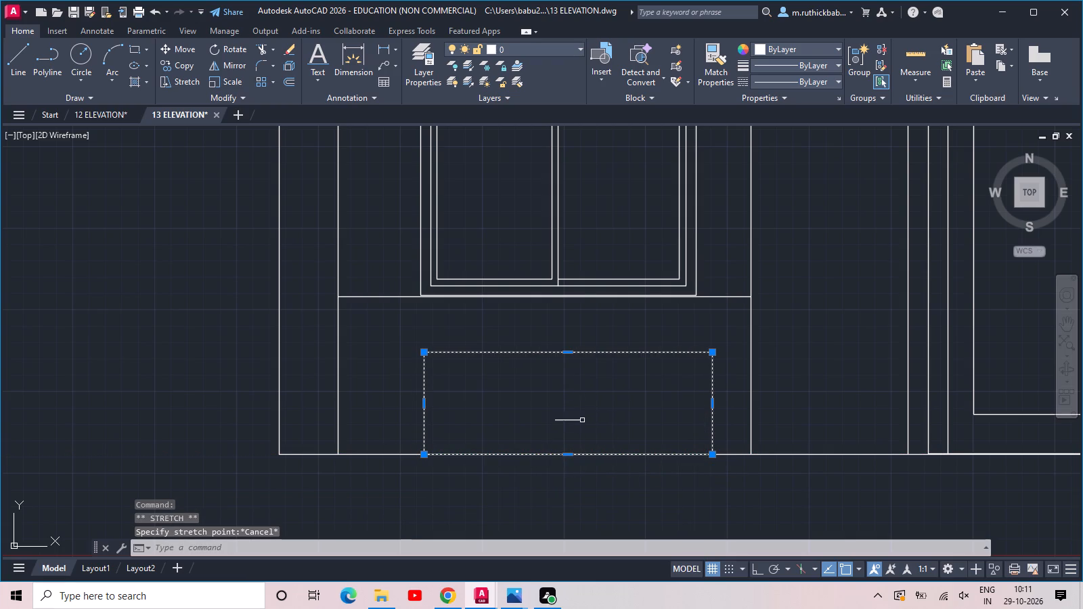
pyautogui.click(715, 405)
pyautogui.click(697, 408)
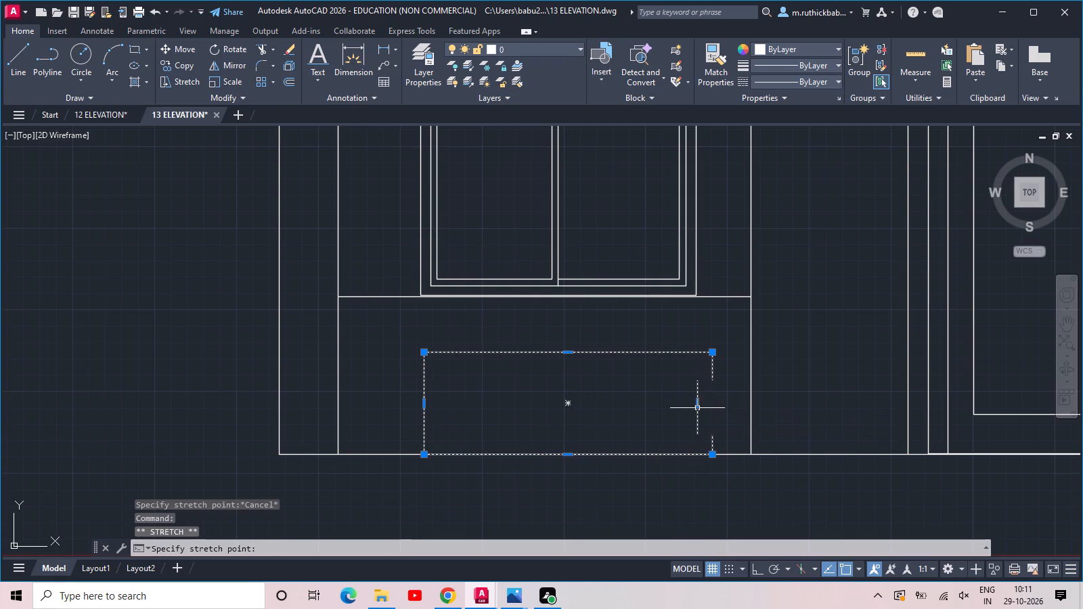
# Explode the rectangle under the left window into separate lines.
pyautogui.write('X')
pyautogui.press('space')
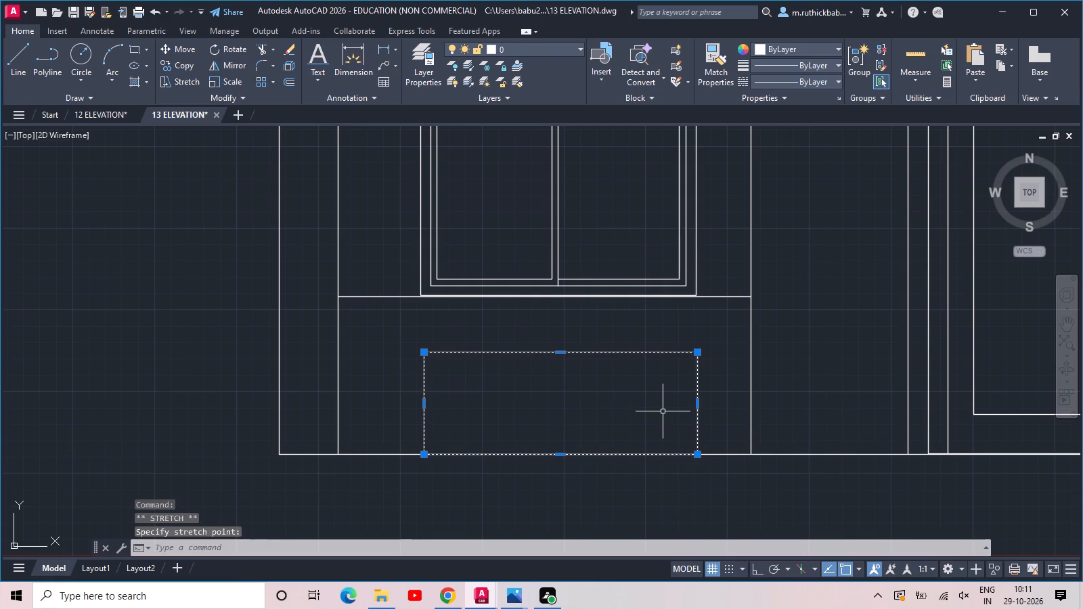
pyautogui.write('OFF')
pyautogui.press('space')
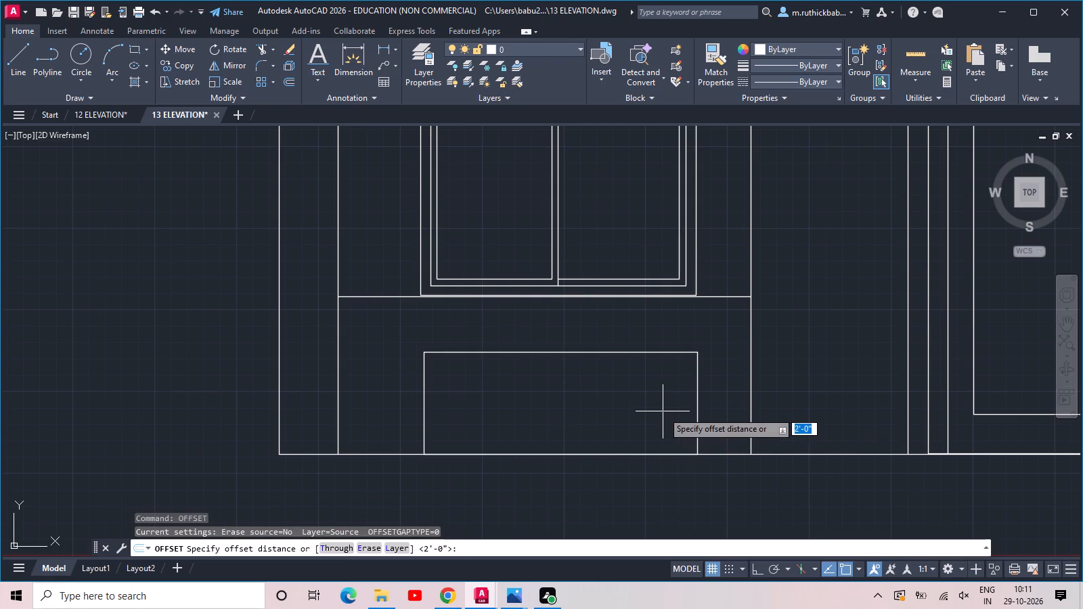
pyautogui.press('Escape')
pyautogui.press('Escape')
# Join the exploded rectangle's top and two side lines into one open polyline, leaving out the bottom line.
pyautogui.moveTo(717, 337); pyautogui.dragTo(714, 346)
pyautogui.click(397, 399)
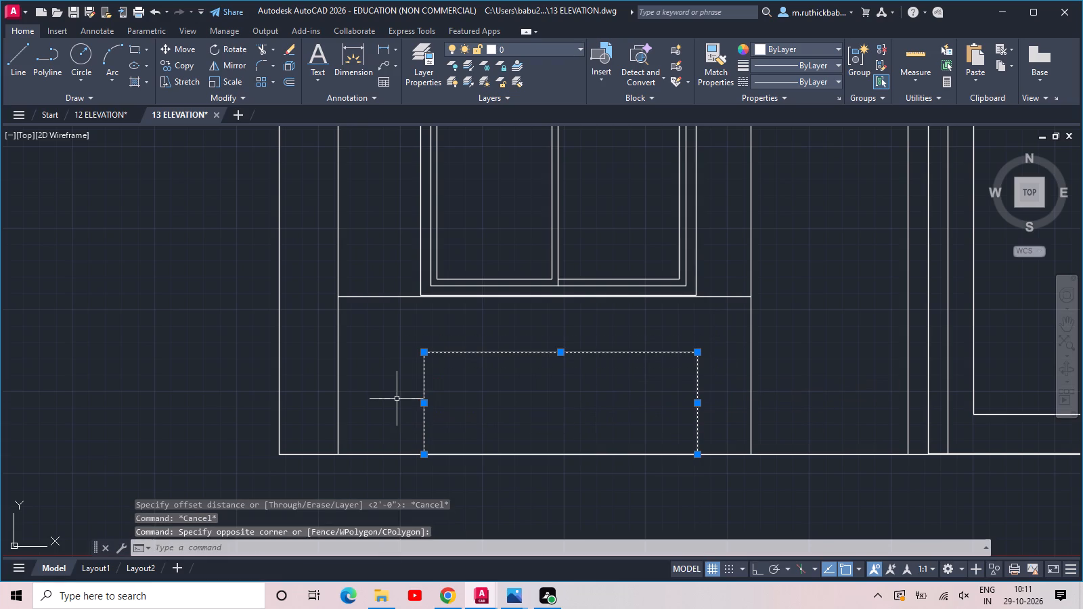
pyautogui.write('J')
pyautogui.press('space')
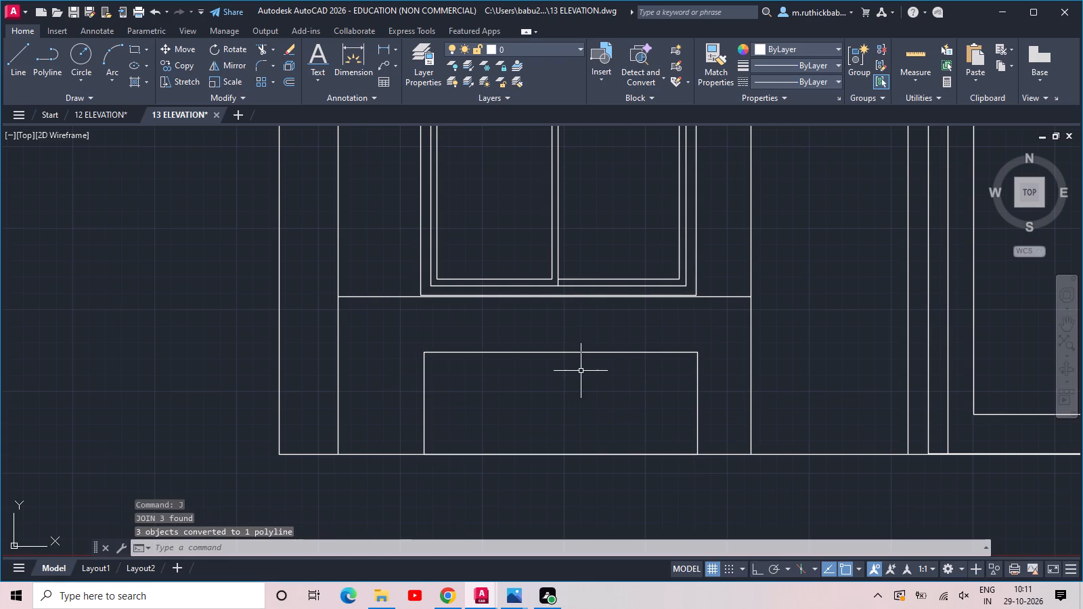
# Offset the joined polyline 5" inward to form a smaller frame inside it.
pyautogui.write('OFF')
pyautogui.press('space')
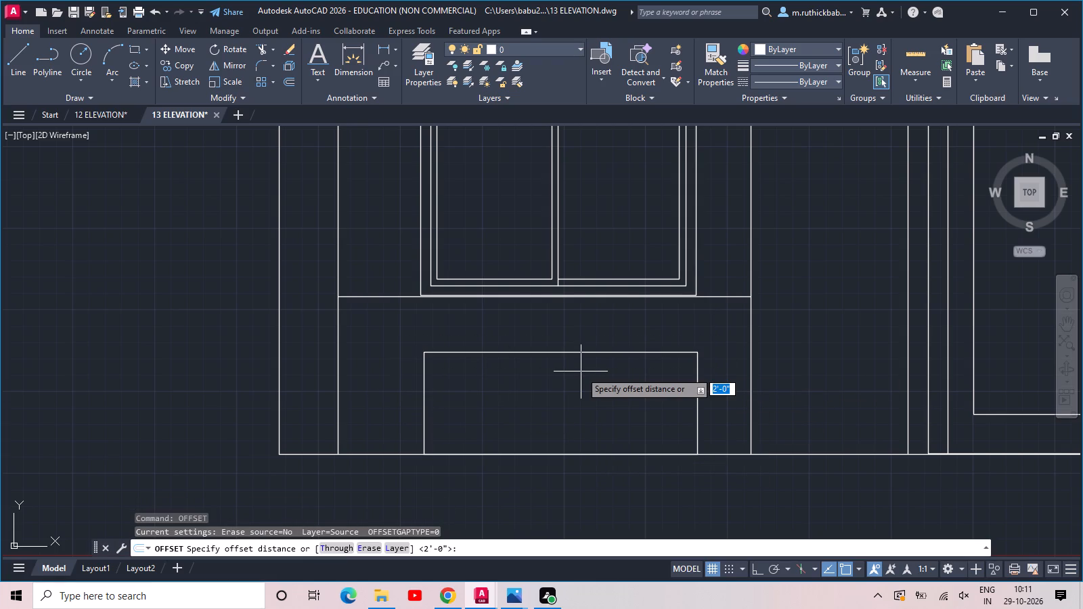
pyautogui.write('5')
pyautogui.press('space')
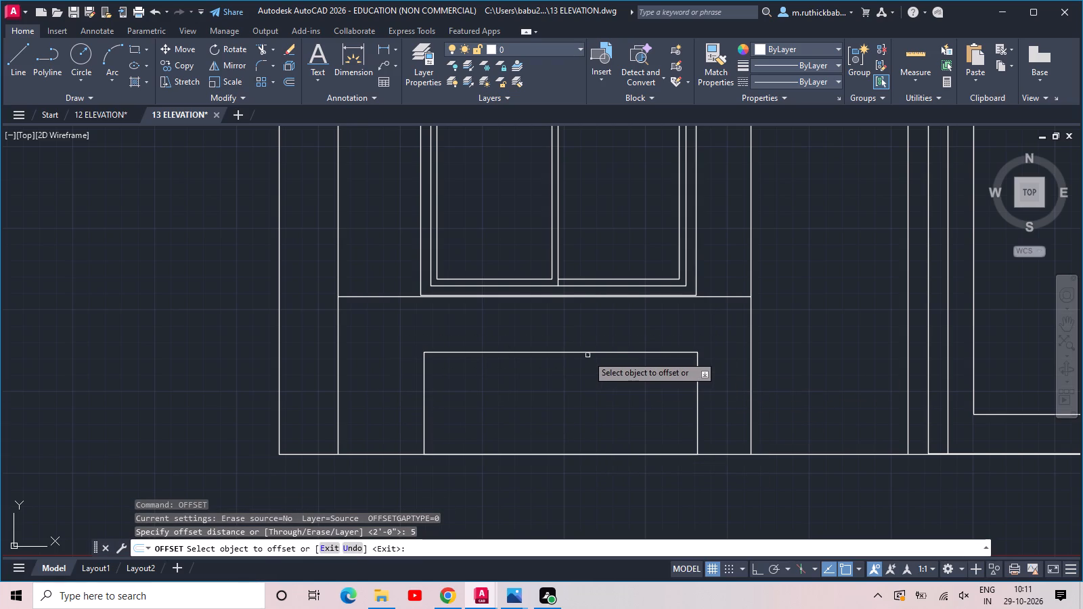
pyautogui.click(590, 353)
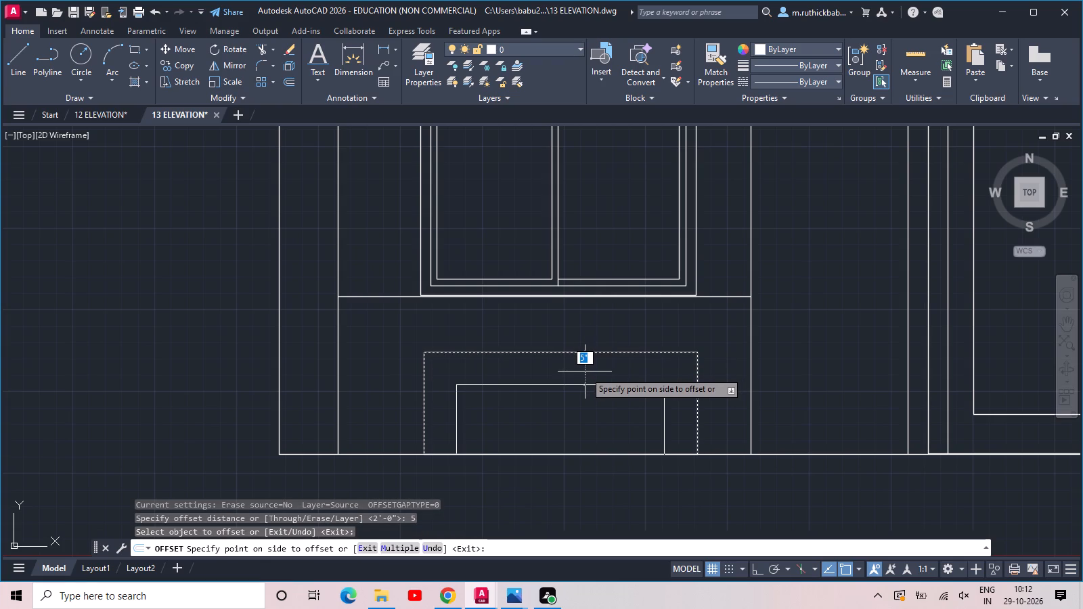
pyautogui.click(585, 372)
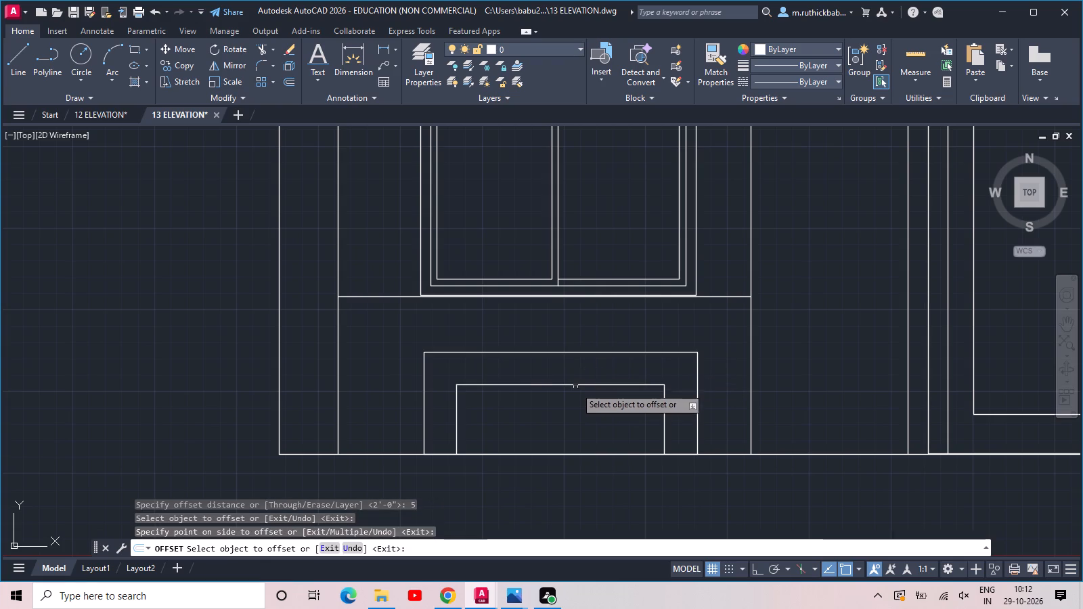
pyautogui.scroll(2, 573, 390)
pyautogui.moveTo(572, 390); pyautogui.dragTo(495, 352, button='middle')
pyautogui.press('Escape')
pyautogui.press('Escape')
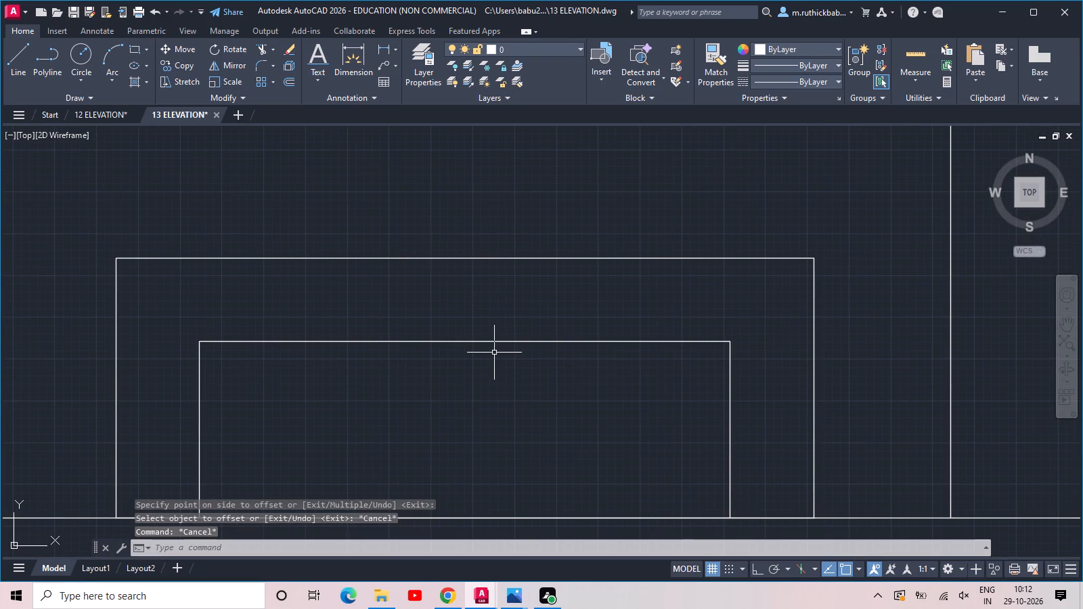
# Move the horizontal line under the left window up so it coincides with the window's bottom edge.
pyautogui.scroll(-1, 517, 394)
pyautogui.moveTo(536, 394); pyautogui.dragTo(523, 407, button='middle')
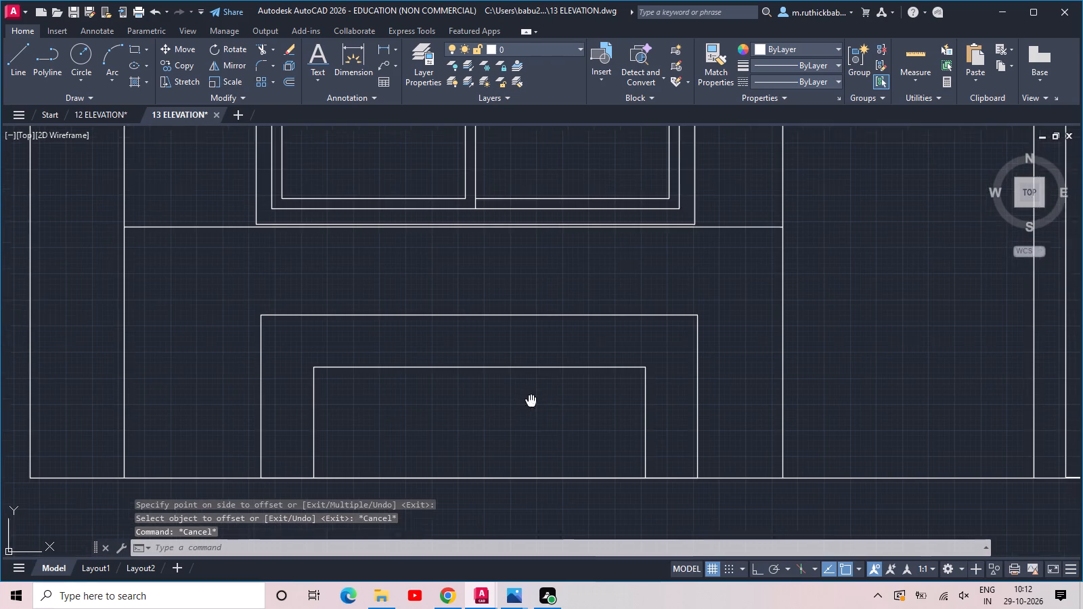
pyautogui.moveTo(523, 407); pyautogui.dragTo(509, 420, button='middle')
pyautogui.scroll(-1, 509, 419)
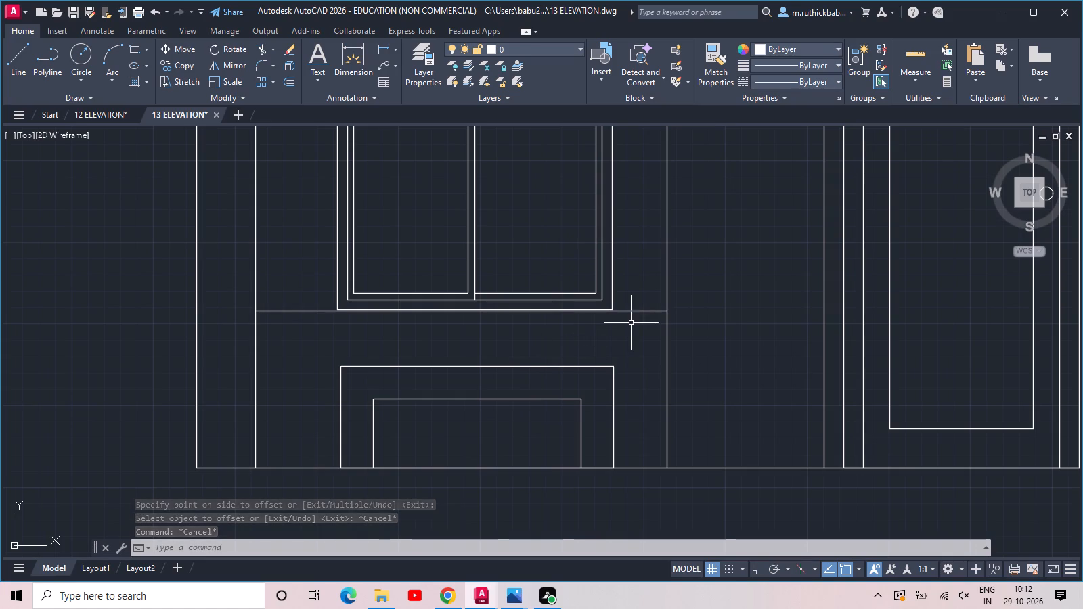
pyautogui.scroll(3, 628, 313)
pyautogui.click(635, 311)
pyautogui.click(635, 297)
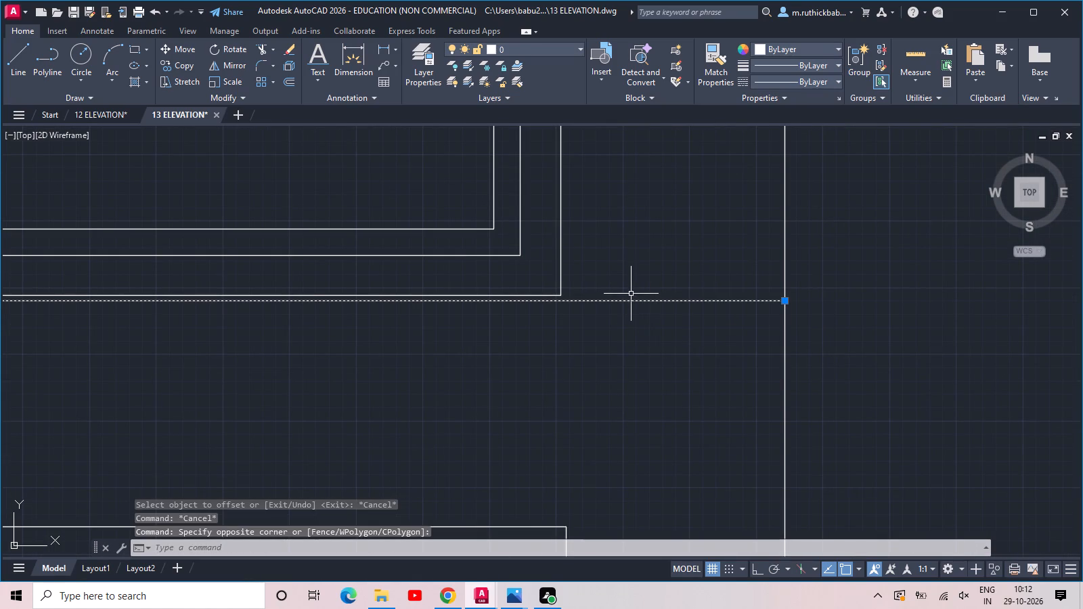
pyautogui.moveTo(521, 331); pyautogui.dragTo(854, 360, button='middle')
pyautogui.scroll(2, 267, 340)
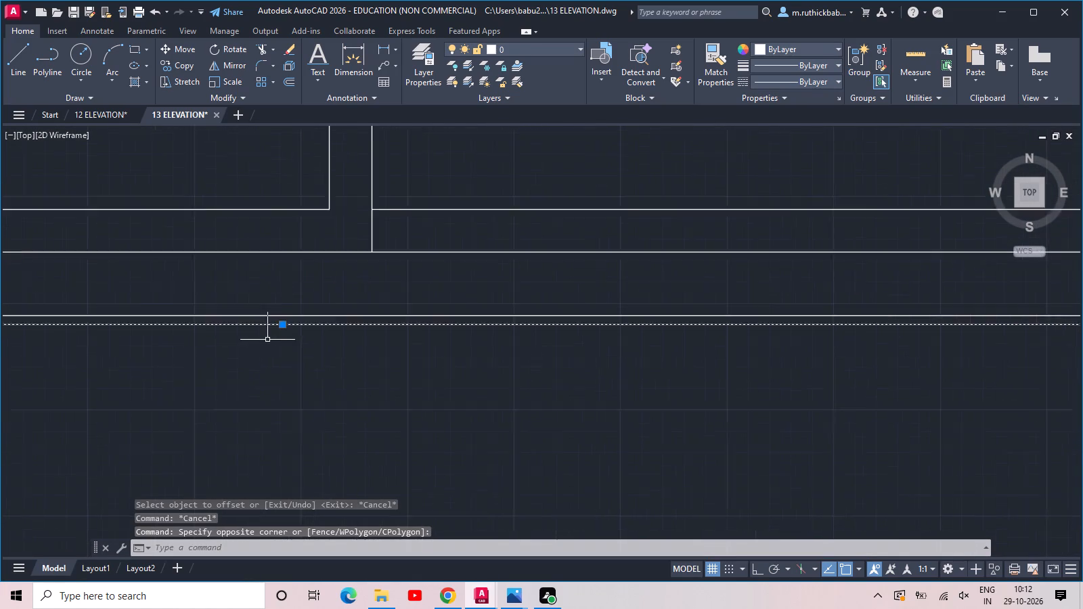
pyautogui.click(291, 315)
pyautogui.click(296, 298)
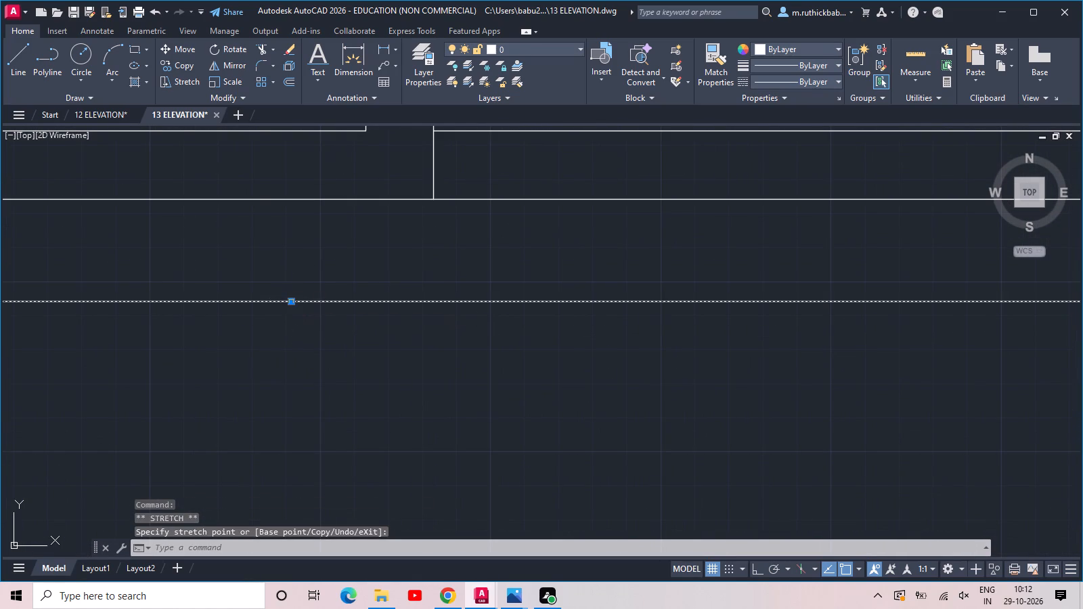
pyautogui.scroll(-5, 288, 310)
pyautogui.press('Escape')
pyautogui.press('Escape')
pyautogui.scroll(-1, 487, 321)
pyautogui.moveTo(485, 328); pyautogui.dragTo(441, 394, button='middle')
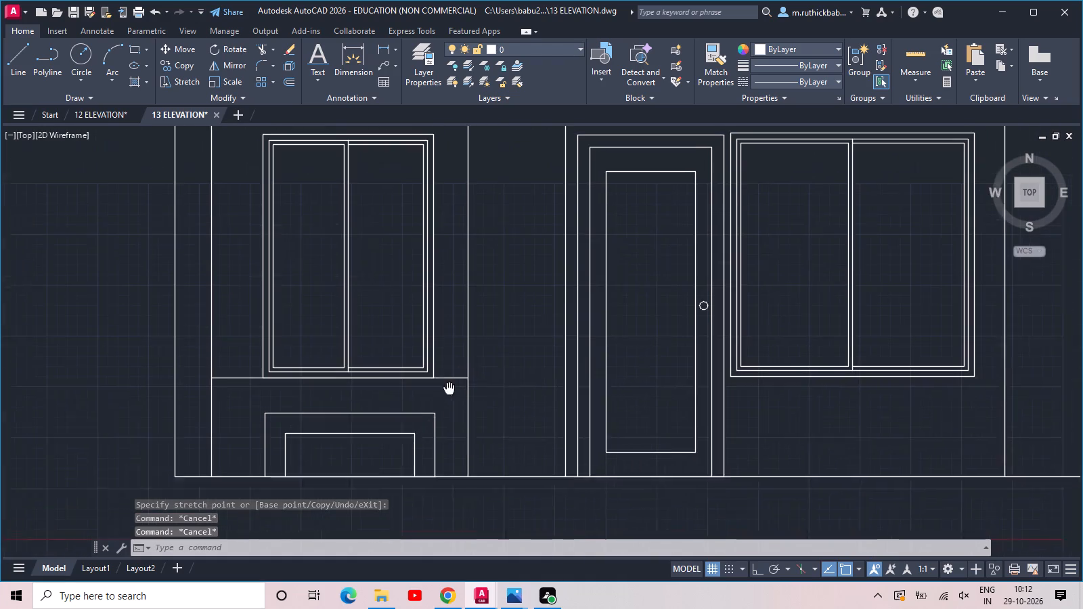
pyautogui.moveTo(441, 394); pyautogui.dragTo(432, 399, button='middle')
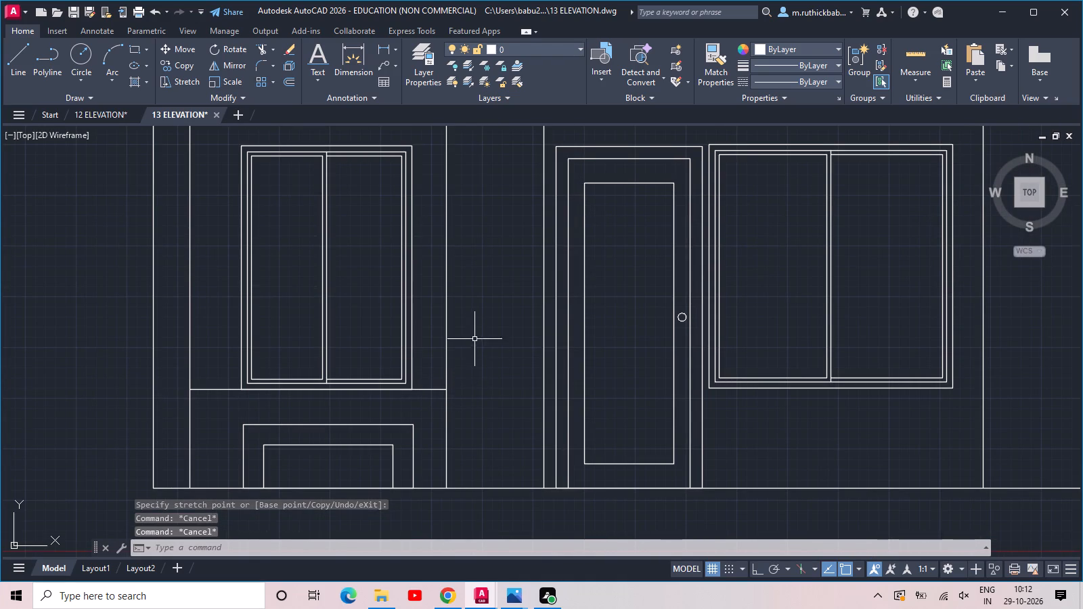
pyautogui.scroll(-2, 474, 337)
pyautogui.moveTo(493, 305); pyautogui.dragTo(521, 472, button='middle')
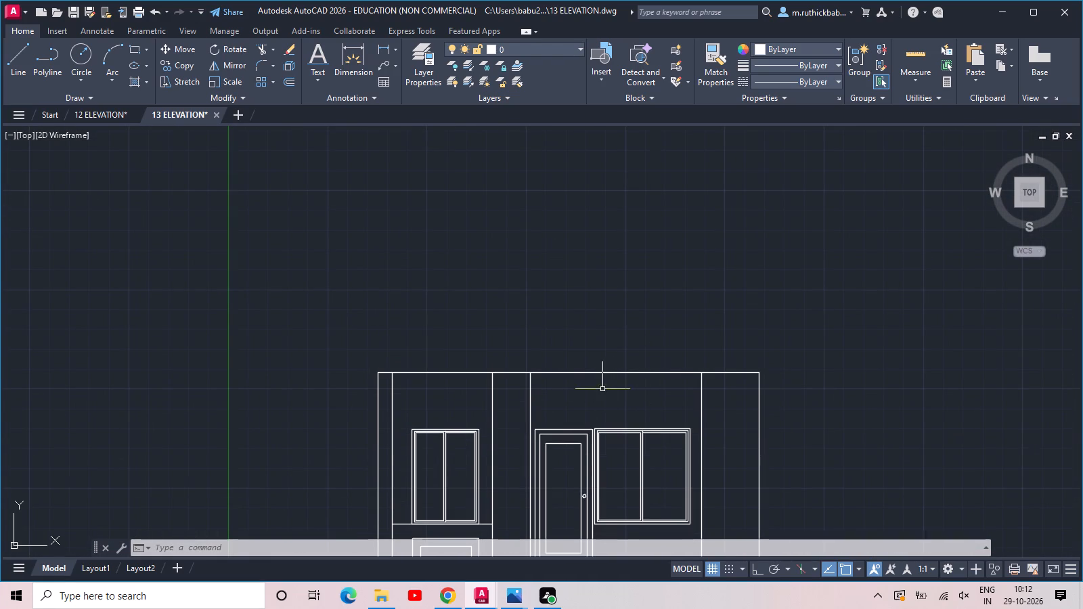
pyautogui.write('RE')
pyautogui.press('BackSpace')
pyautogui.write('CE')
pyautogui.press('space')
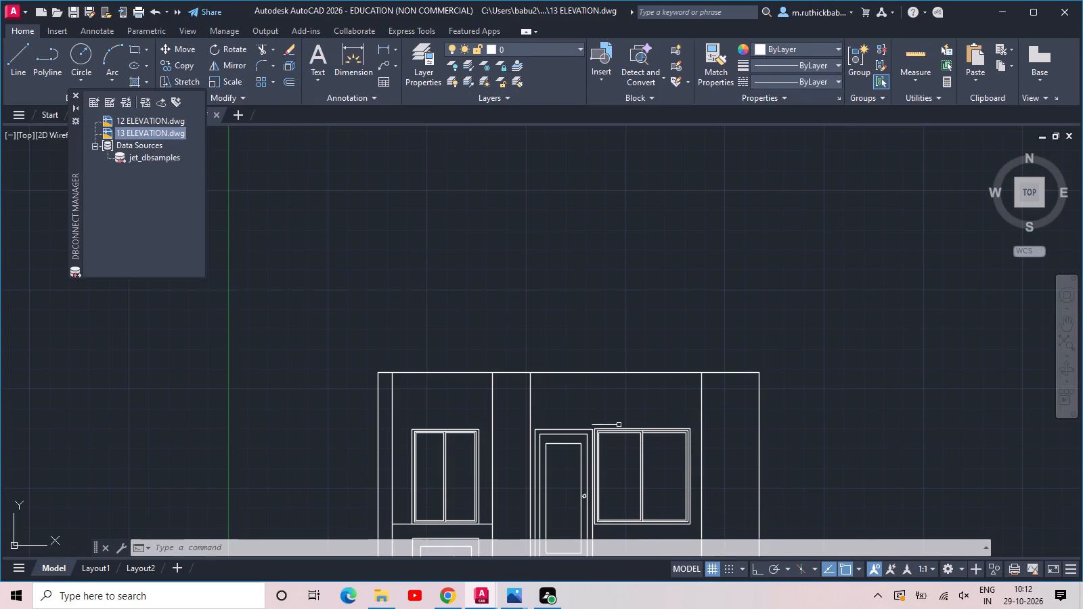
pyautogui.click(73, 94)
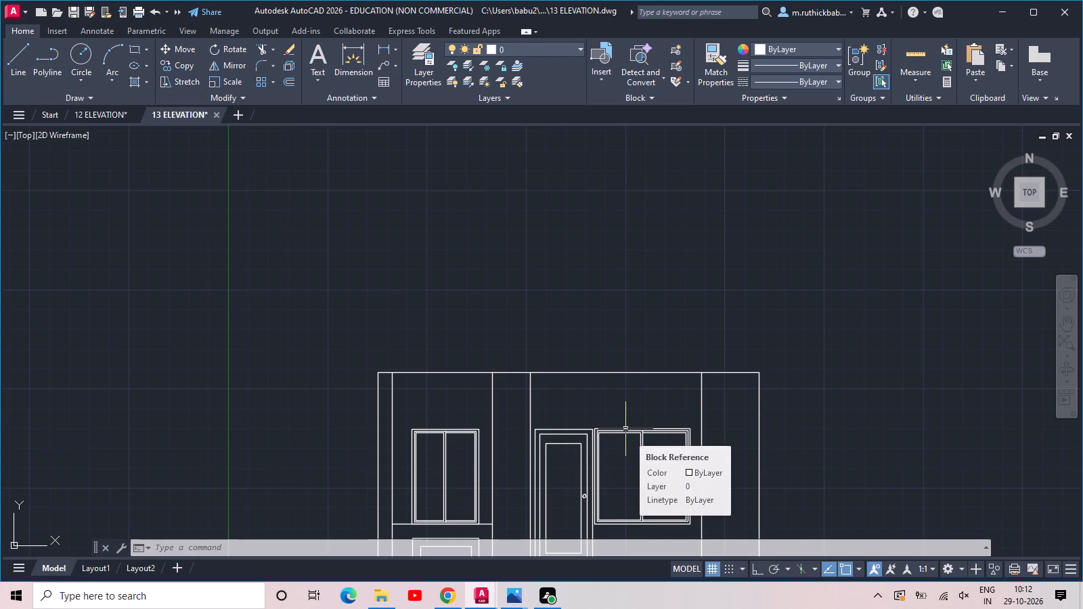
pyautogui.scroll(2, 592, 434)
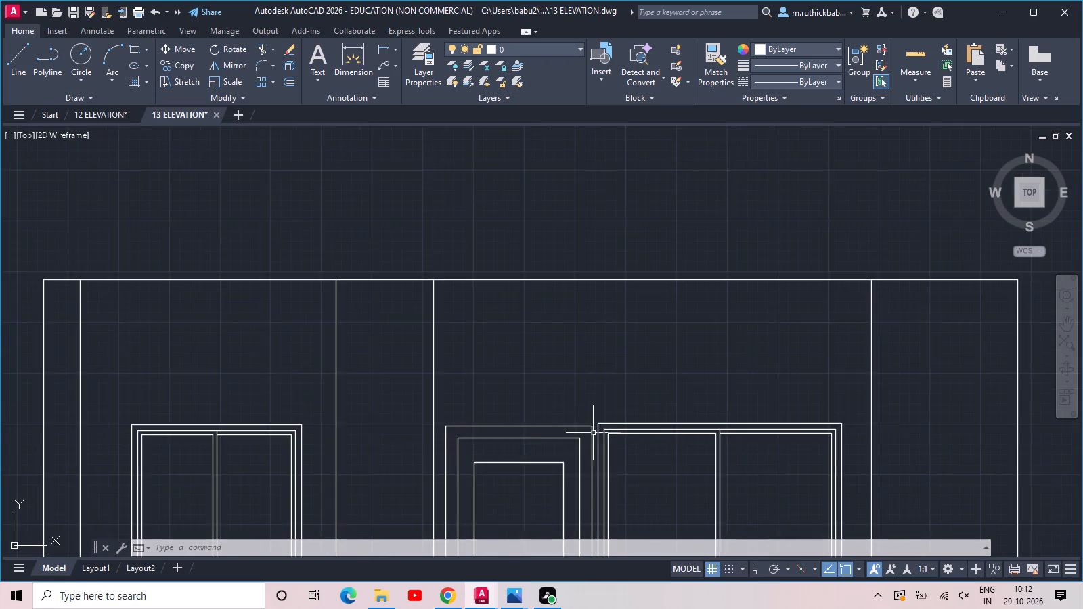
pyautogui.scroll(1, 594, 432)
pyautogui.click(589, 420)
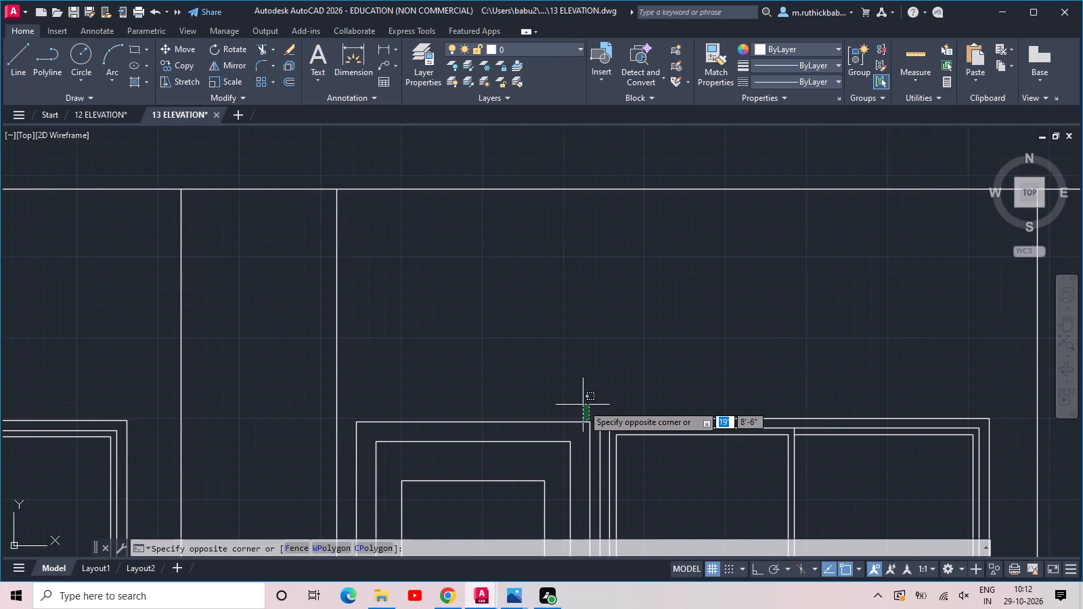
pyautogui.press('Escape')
# Draw a canopy rectangle about 15'-4" by 9" from the door frame's top-right corner leftward past the building's left edge.
pyautogui.write('RE')
pyautogui.write('C')
pyautogui.press('space')
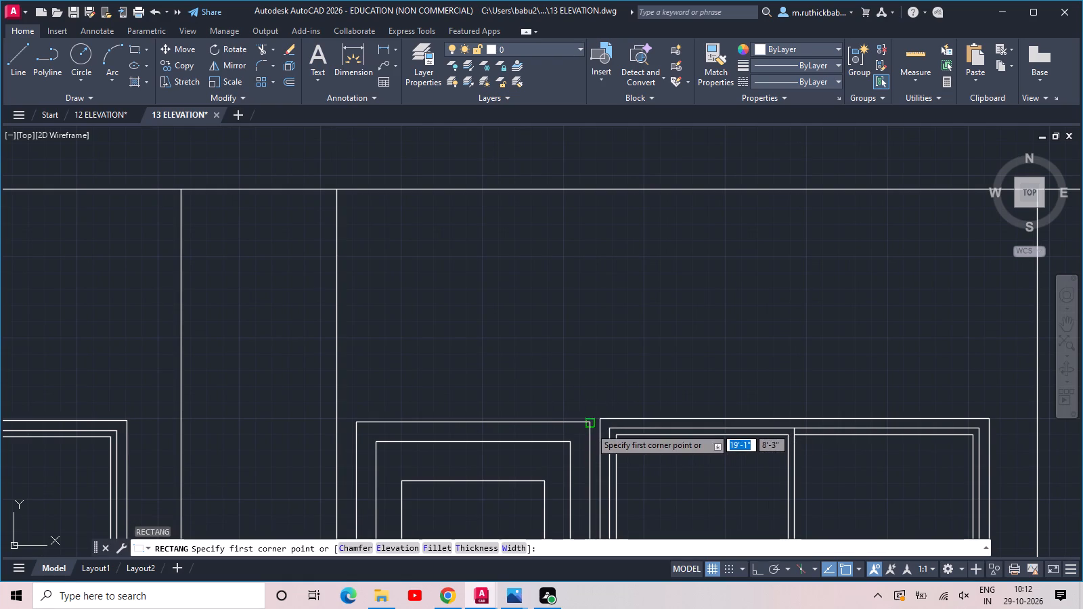
pyautogui.click(590, 424)
pyautogui.moveTo(384, 388); pyautogui.dragTo(395, 384, button='middle')
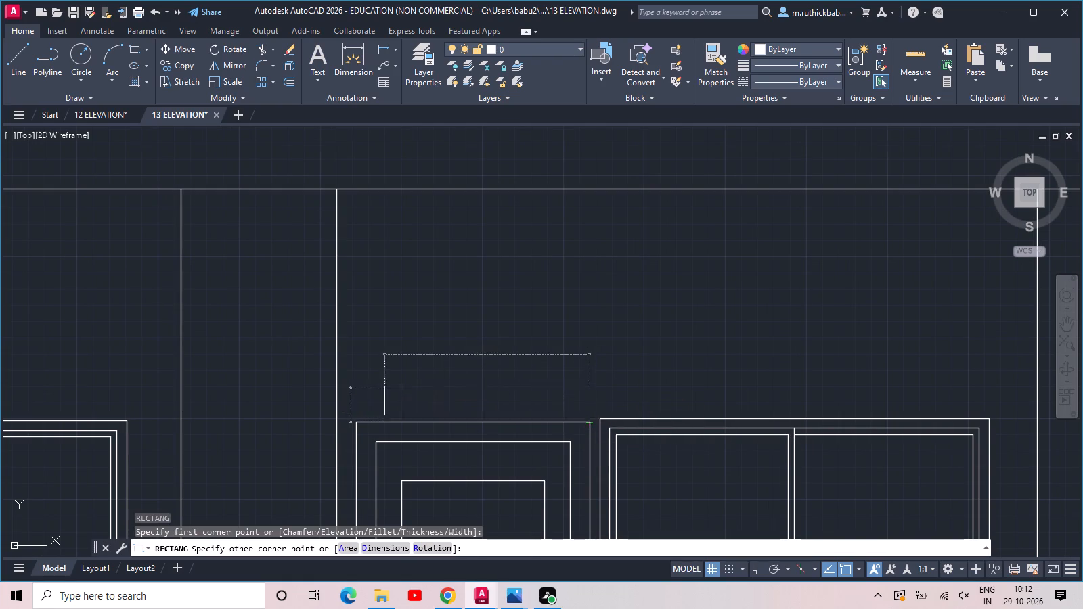
pyautogui.moveTo(395, 384); pyautogui.dragTo(944, 263, button='middle')
pyautogui.moveTo(405, 245); pyautogui.dragTo(644, 254, button='middle')
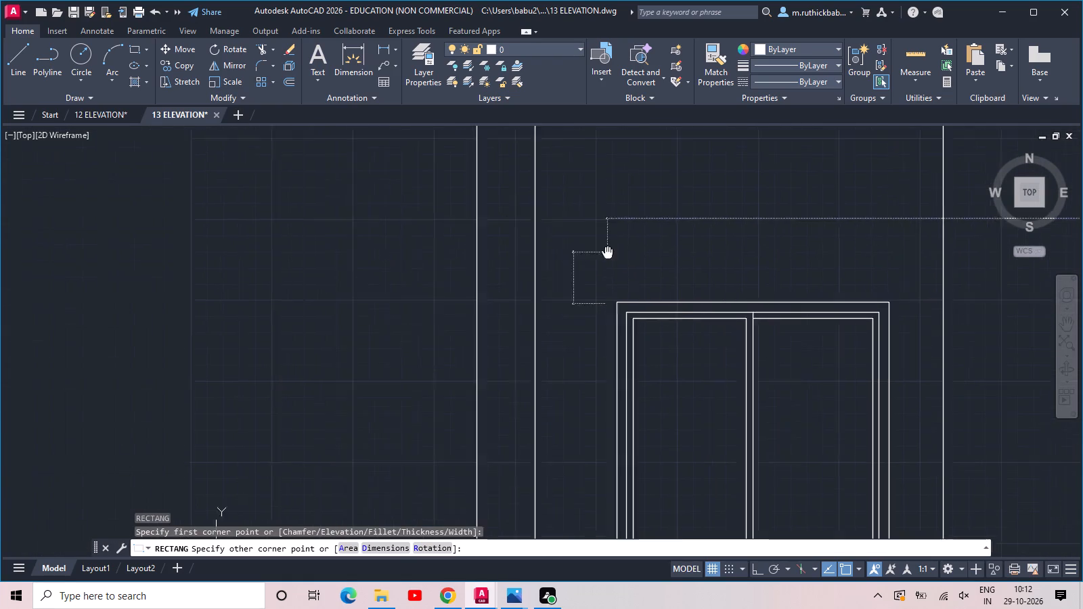
pyautogui.moveTo(644, 254); pyautogui.dragTo(670, 250, button='middle')
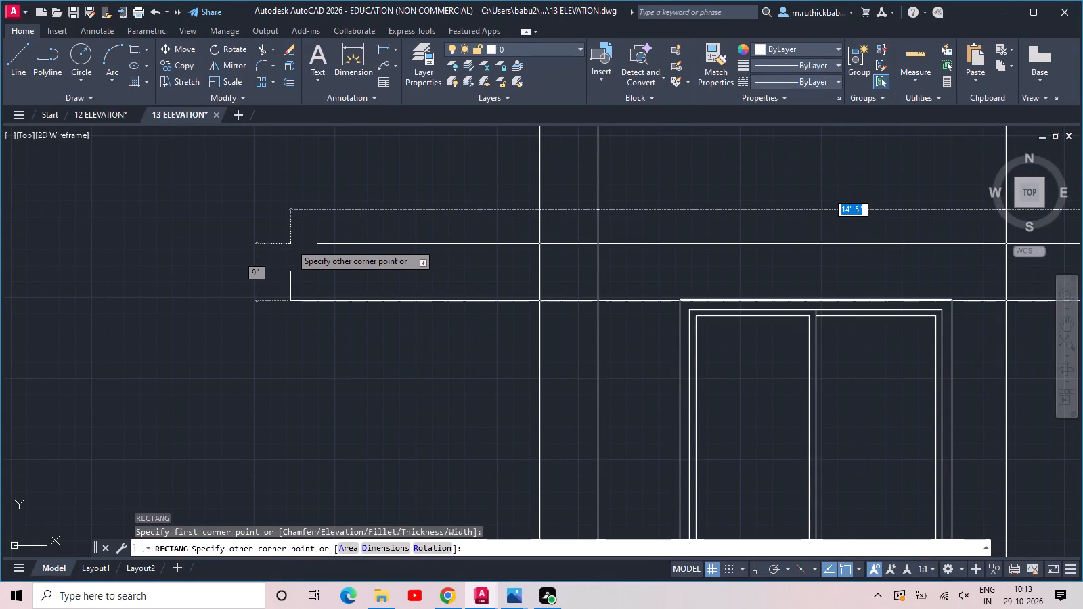
pyautogui.click(225, 244)
# Examine how the canopy rectangle's bottom edge lines up with the top edge of the left window.
pyautogui.moveTo(783, 267); pyautogui.dragTo(399, 319, button='middle')
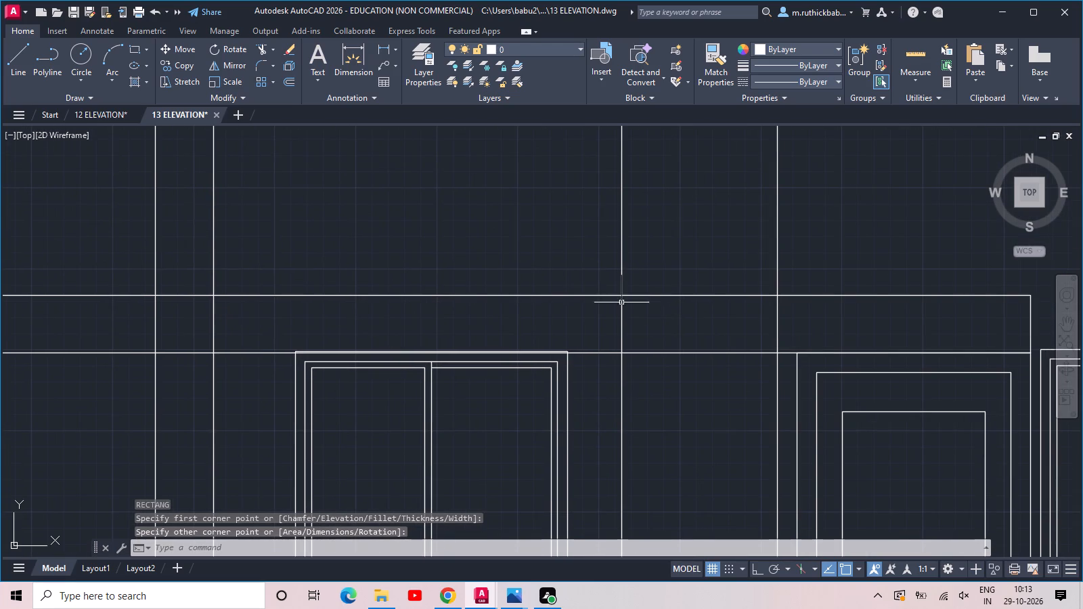
pyautogui.scroll(2, 459, 364)
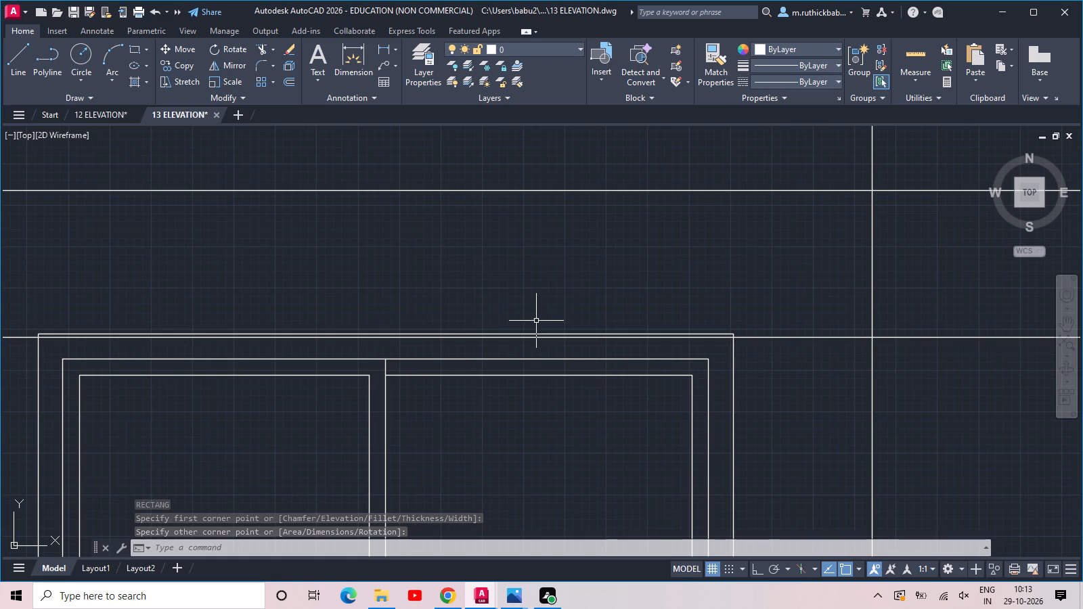
pyautogui.scroll(3, 516, 332)
pyautogui.click(510, 338)
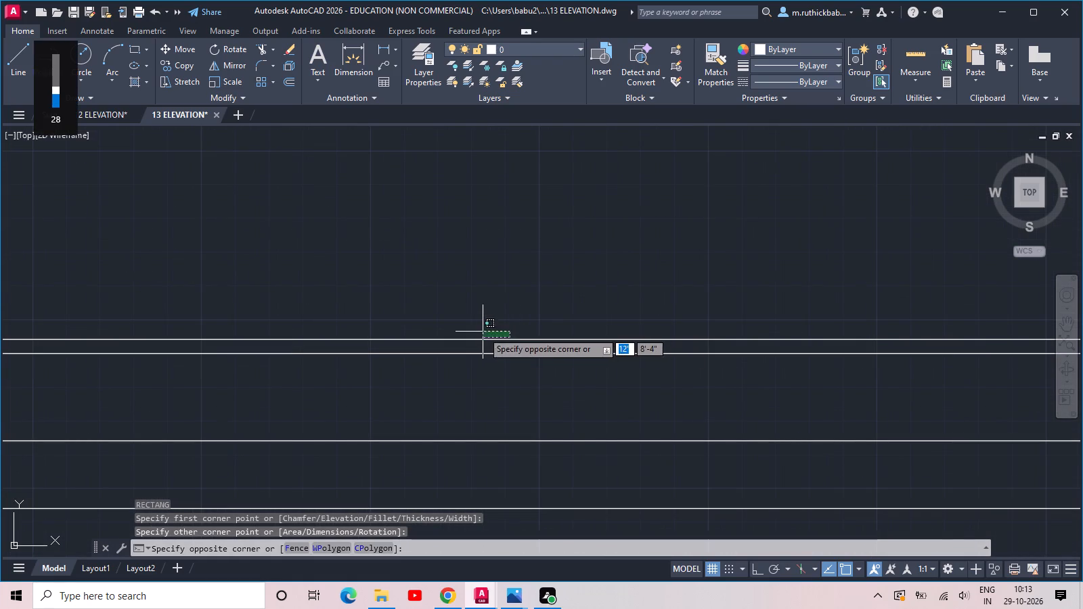
pyautogui.click(435, 328)
pyautogui.scroll(-2, 469, 311)
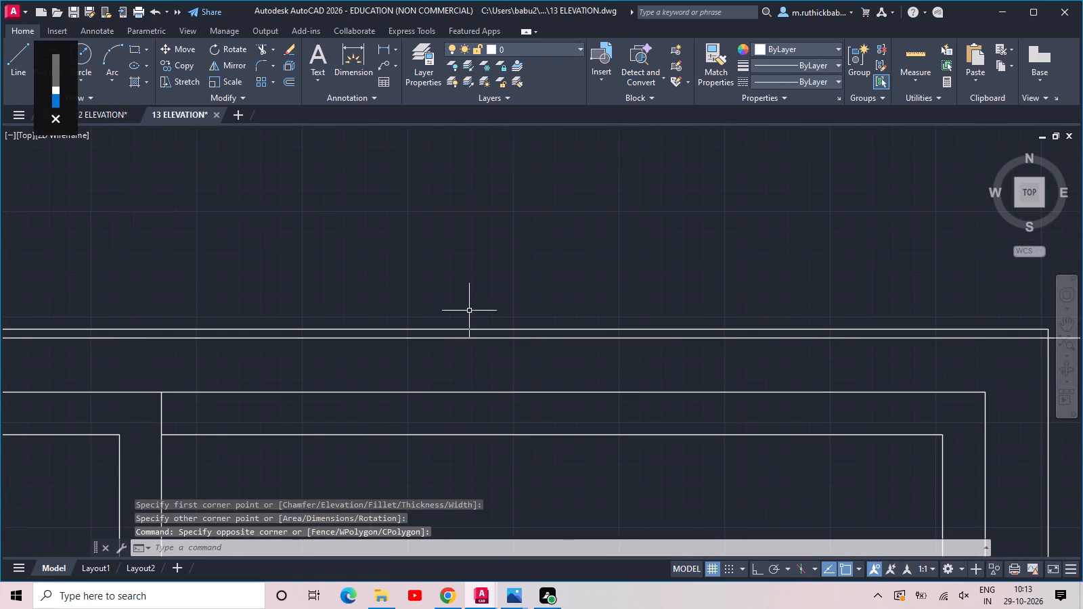
pyautogui.press('Escape')
pyautogui.press('`')
pyautogui.press('Escape')
pyautogui.moveTo(469, 311); pyautogui.dragTo(598, 288, button='middle')
pyautogui.scroll(-2, 598, 288)
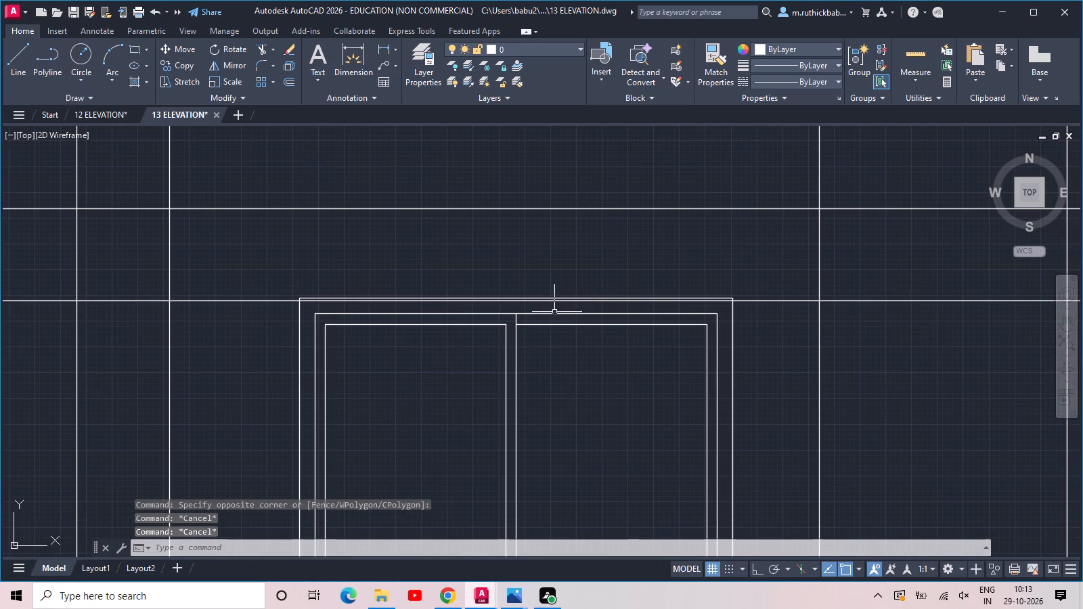
# Trim away the portions of the four vertical wall lines that cross the inside of the canopy rectangle.
pyautogui.moveTo(529, 324); pyautogui.dragTo(594, 276, button='middle')
pyautogui.scroll(-3, 594, 276)
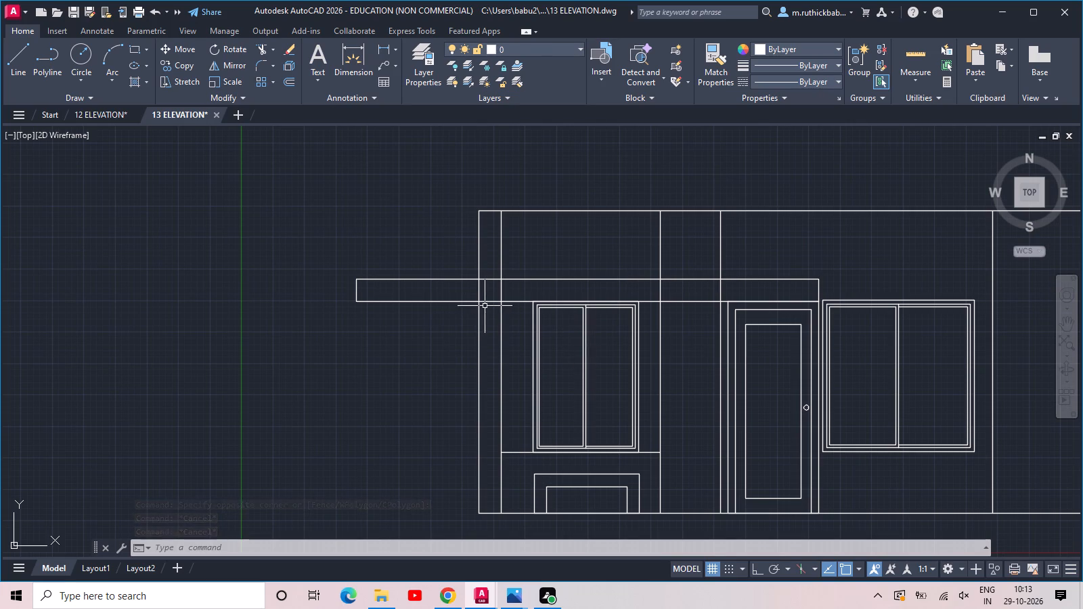
pyautogui.press('t')
pyautogui.write('R')
pyautogui.press('space')
pyautogui.press('space')
pyautogui.click(739, 292)
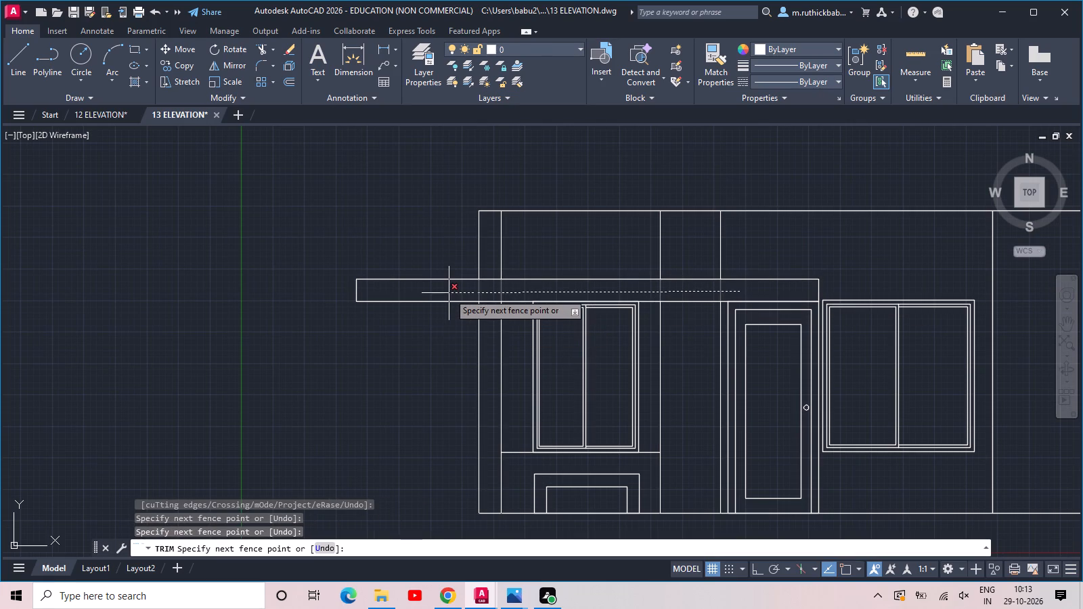
pyautogui.click(448, 293)
pyautogui.press('Escape')
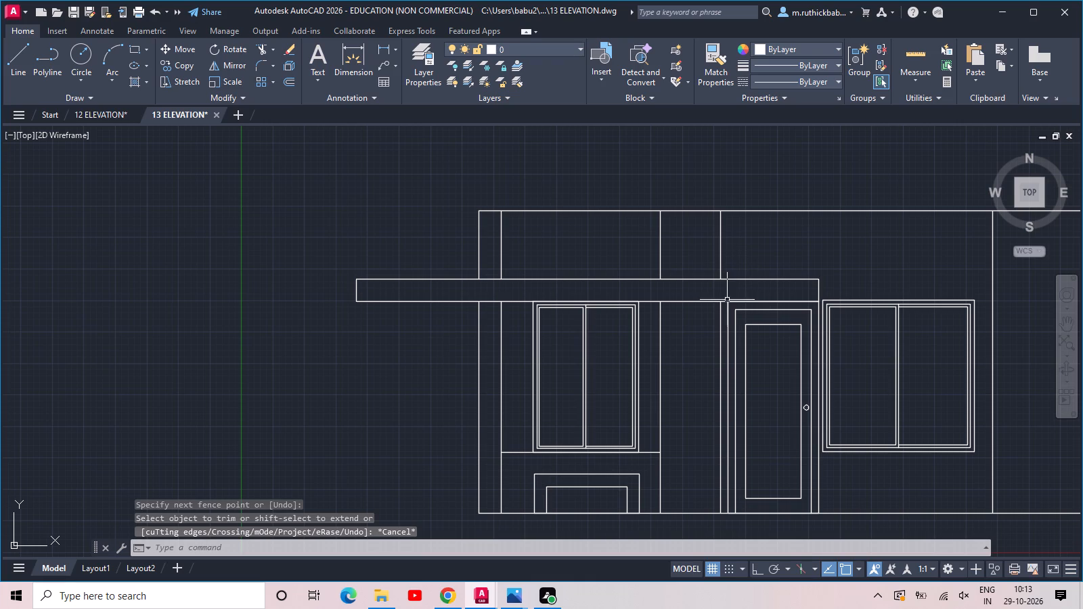
# Draw a horizontal line about 15'-4" long across the canopy, just above its bottom edge, from its left side to its right side.
pyautogui.scroll(2, 727, 300)
pyautogui.scroll(-1, 728, 291)
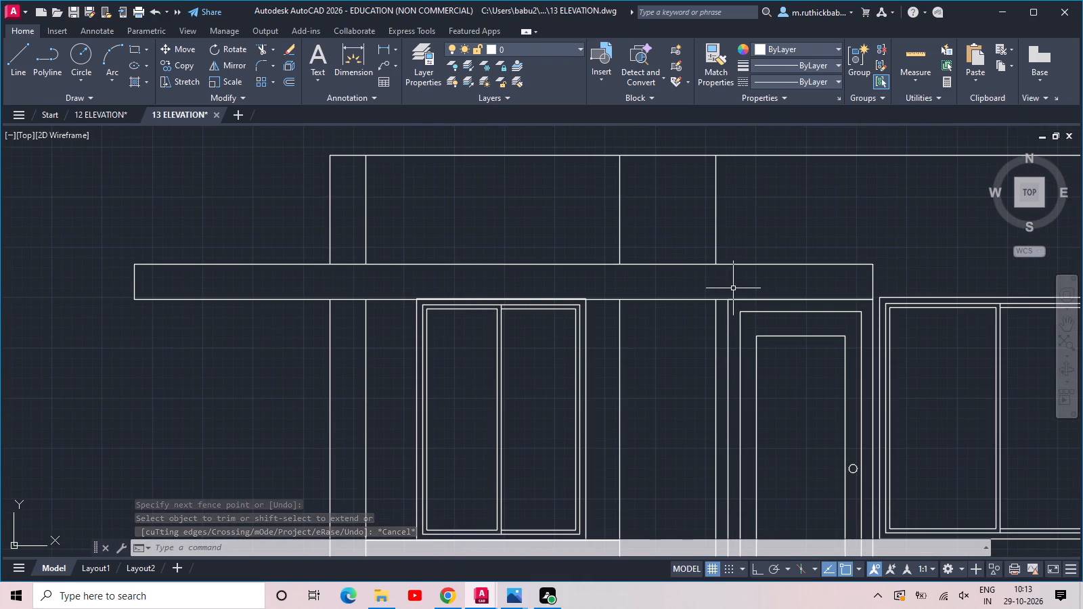
pyautogui.write('L')
pyautogui.press('space')
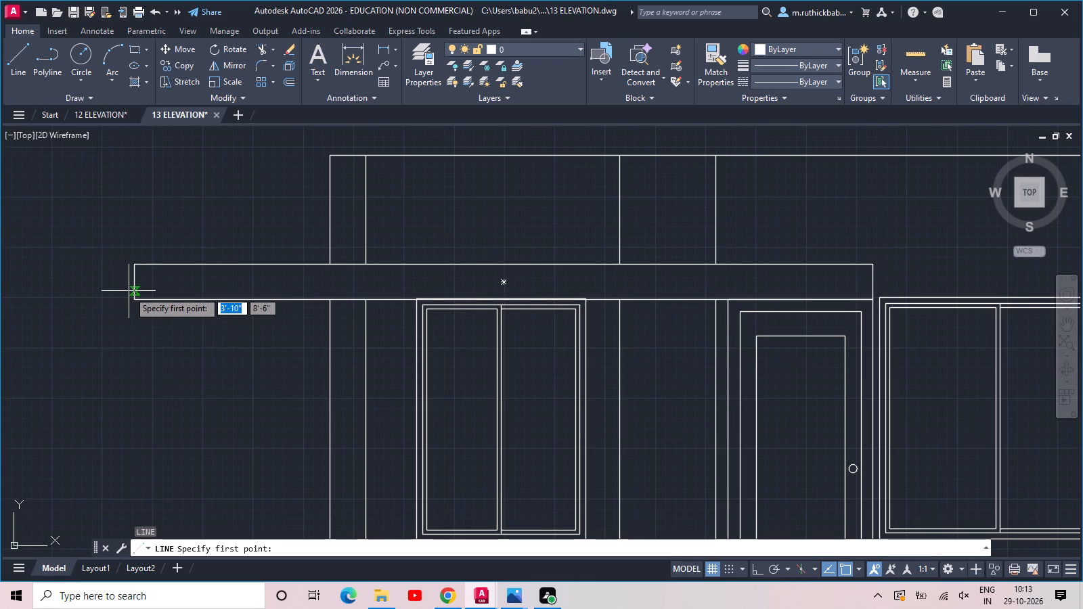
pyautogui.click(135, 291)
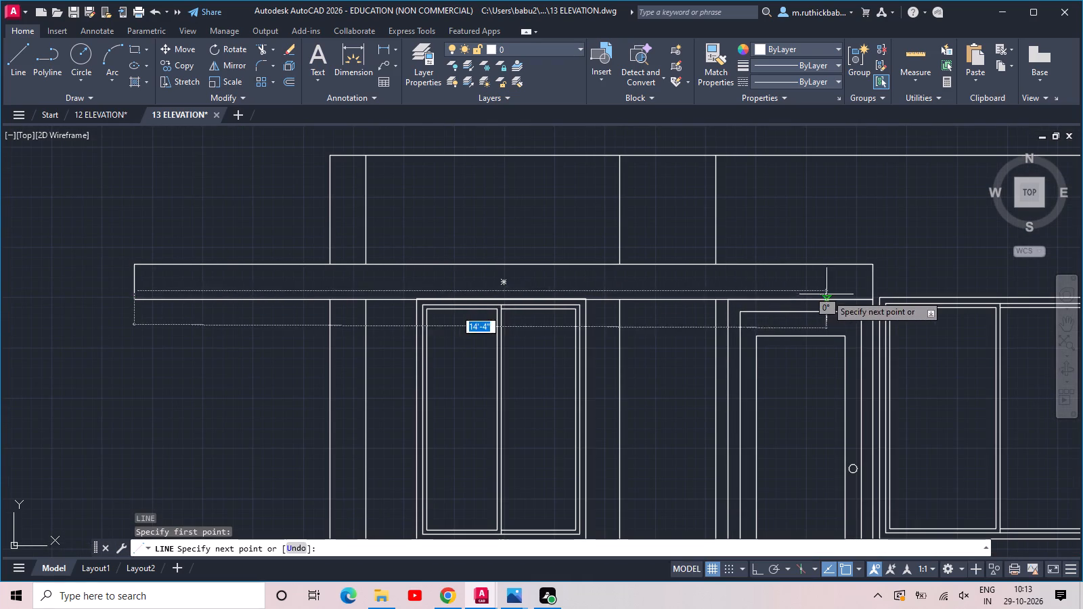
pyautogui.scroll(2, 860, 288)
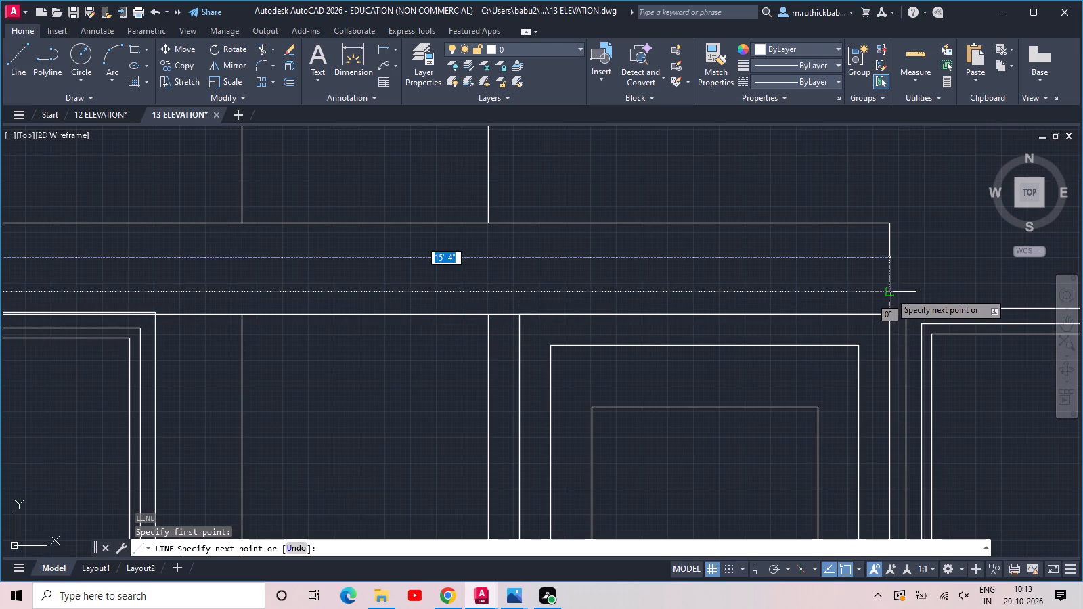
pyautogui.click(890, 292)
pyautogui.press('Escape')
# Turn on ortho mode.
pyautogui.click(752, 568)
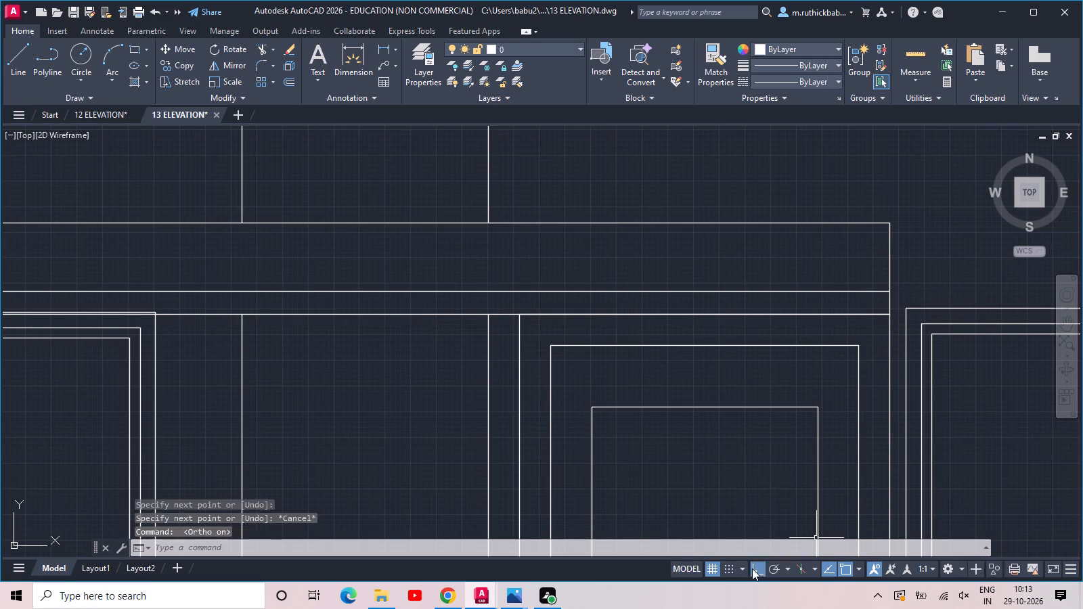
pyautogui.scroll(-2, 760, 443)
pyautogui.moveTo(577, 392); pyautogui.dragTo(585, 380, button='middle')
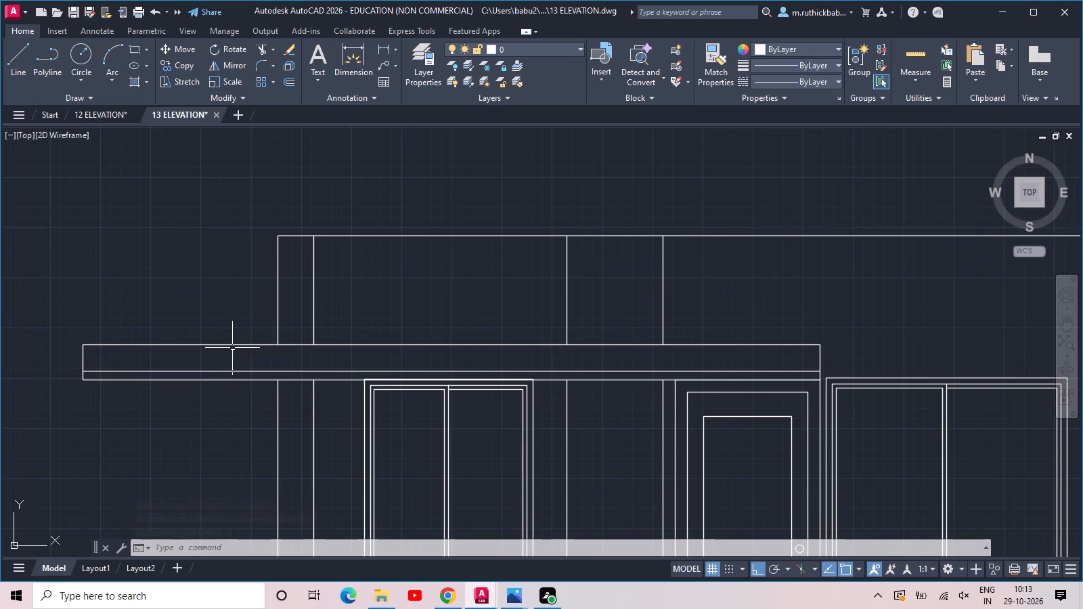
pyautogui.scroll(-2, 319, 319)
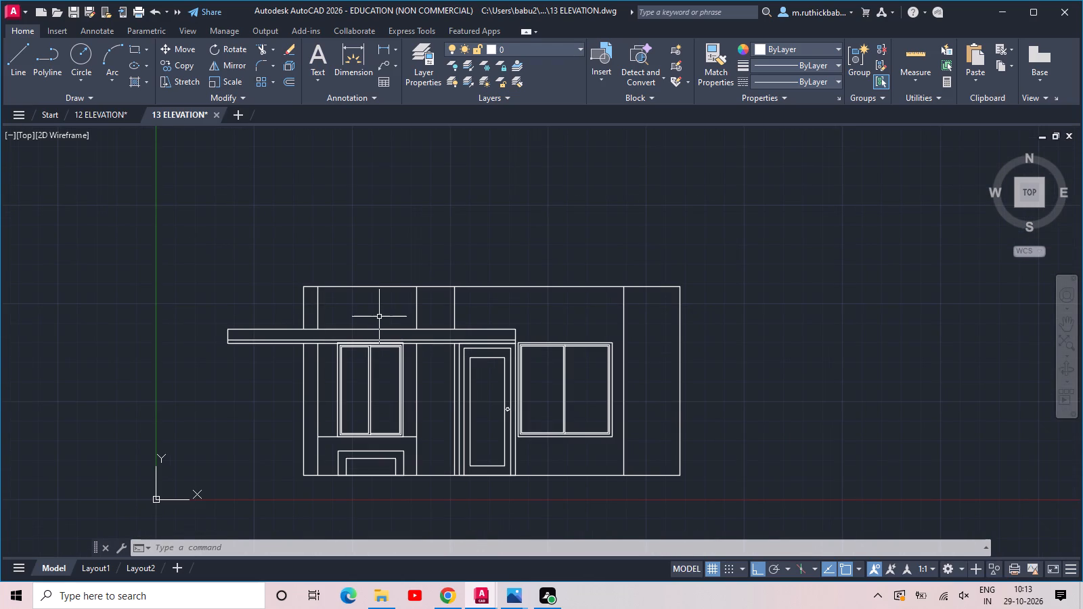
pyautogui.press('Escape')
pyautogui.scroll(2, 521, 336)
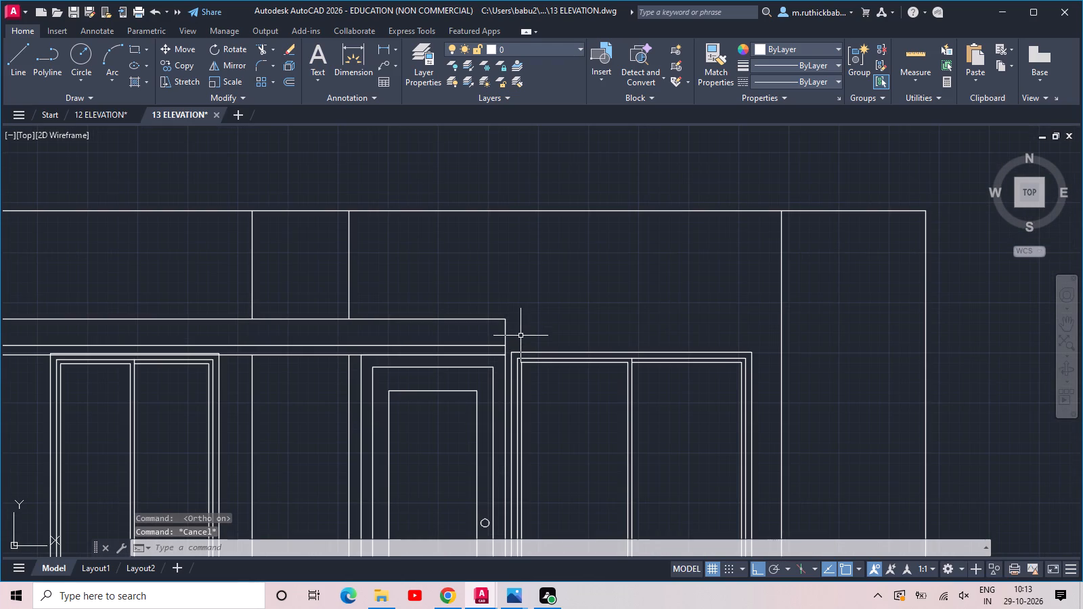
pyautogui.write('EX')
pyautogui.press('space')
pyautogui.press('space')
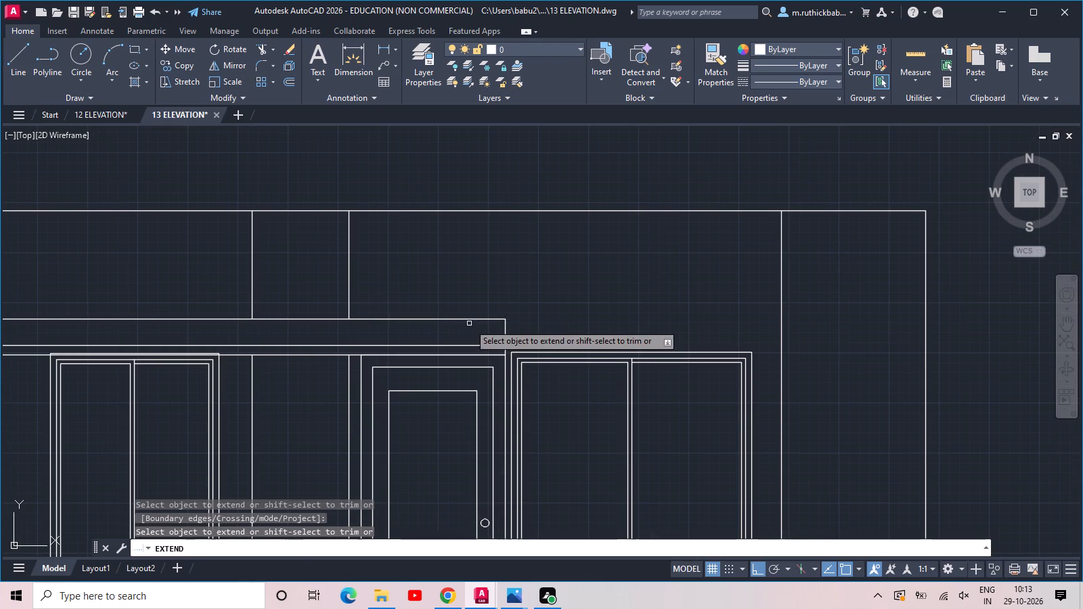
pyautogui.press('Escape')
# Draw a horizontal line from the canopy's top-right corner to the right edge of the building outline.
pyautogui.write('L')
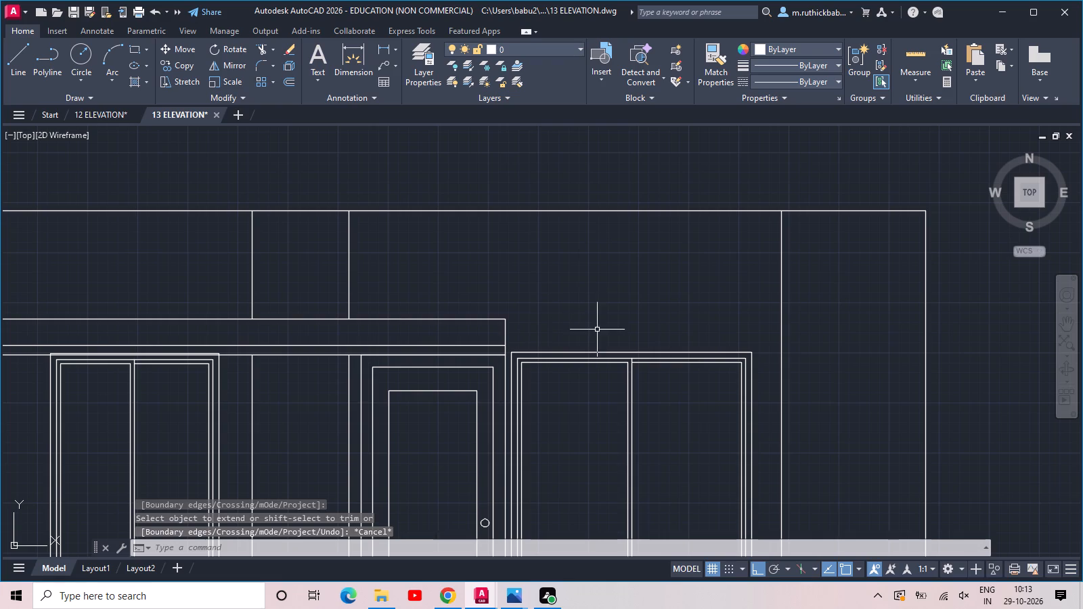
pyautogui.press('space')
pyautogui.click(501, 319)
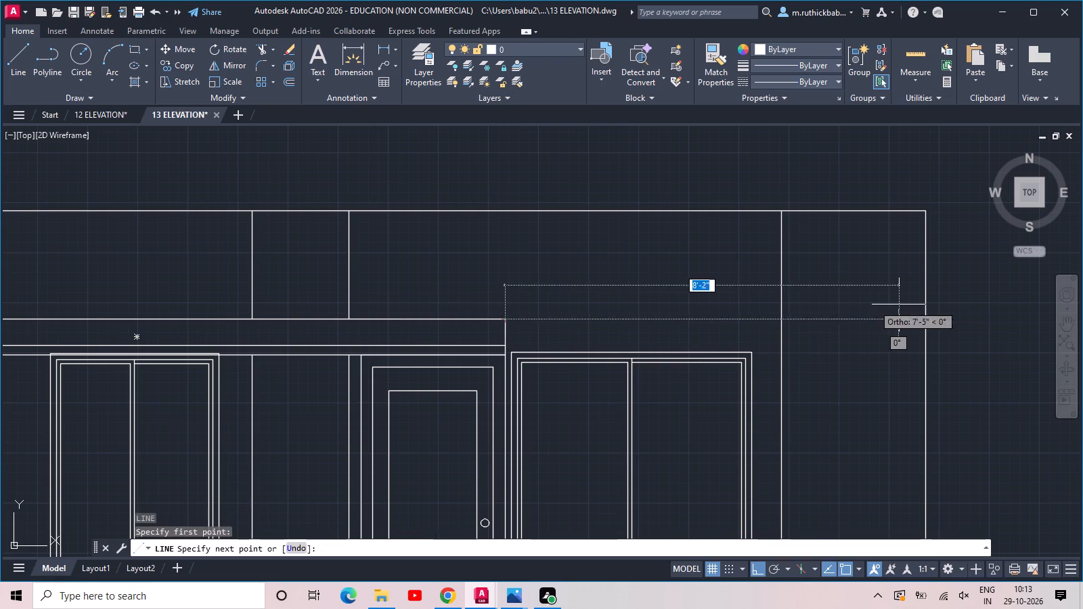
pyautogui.click(927, 320)
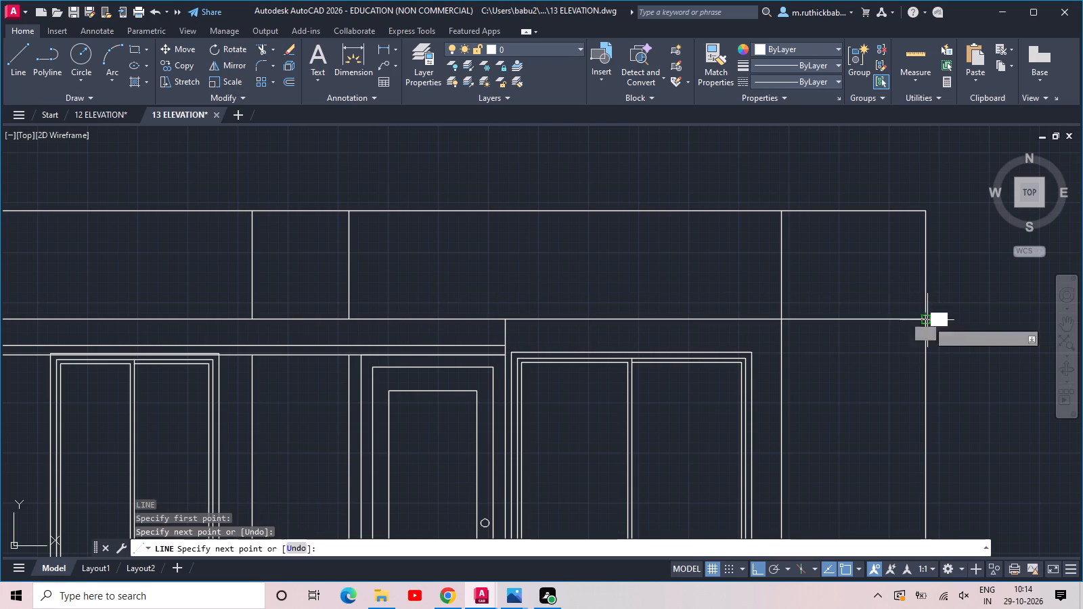
pyautogui.press('Escape')
# Draw an upper-storey rectangle about 19'-8" wide and 10' high, starting where the building's left edge meets the canopy's top line.
pyautogui.scroll(-1, 925, 300)
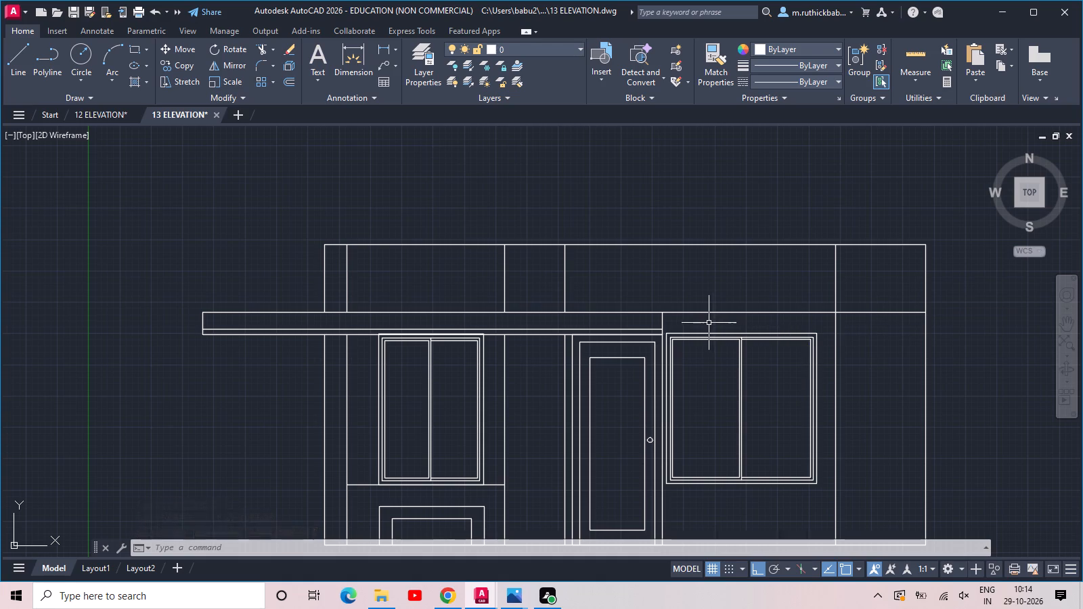
pyautogui.scroll(-1, 573, 286)
pyautogui.moveTo(573, 286); pyautogui.dragTo(551, 328, button='middle')
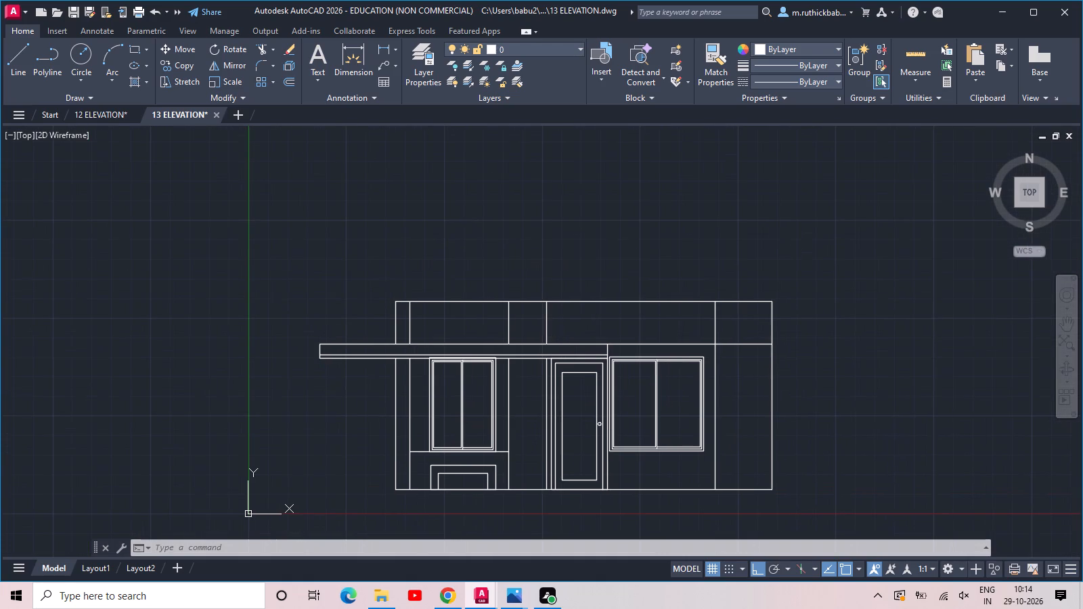
pyautogui.write('REC')
pyautogui.press('space')
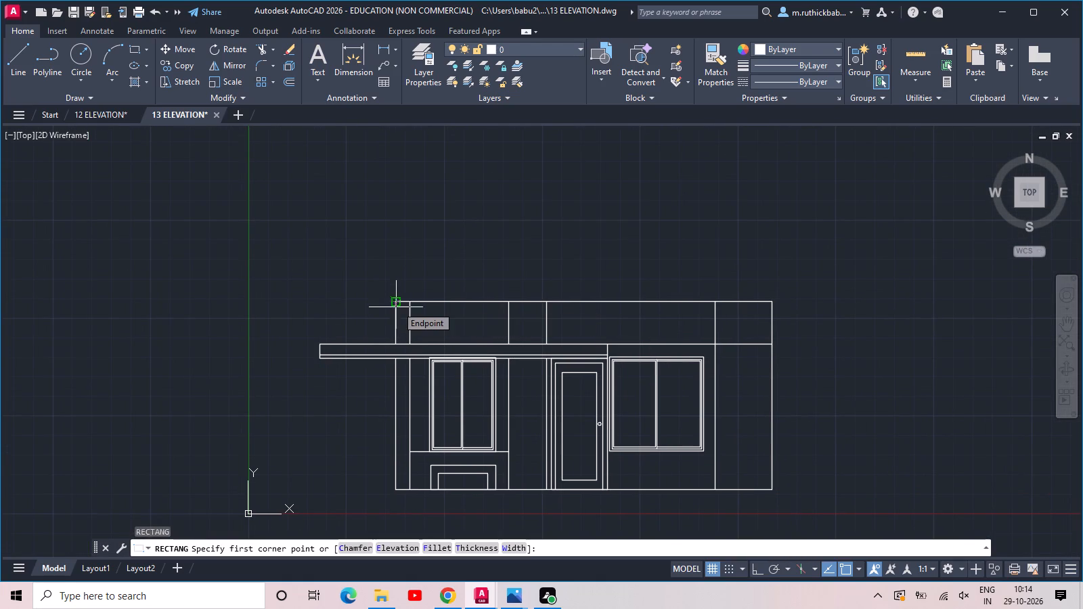
pyautogui.click(392, 342)
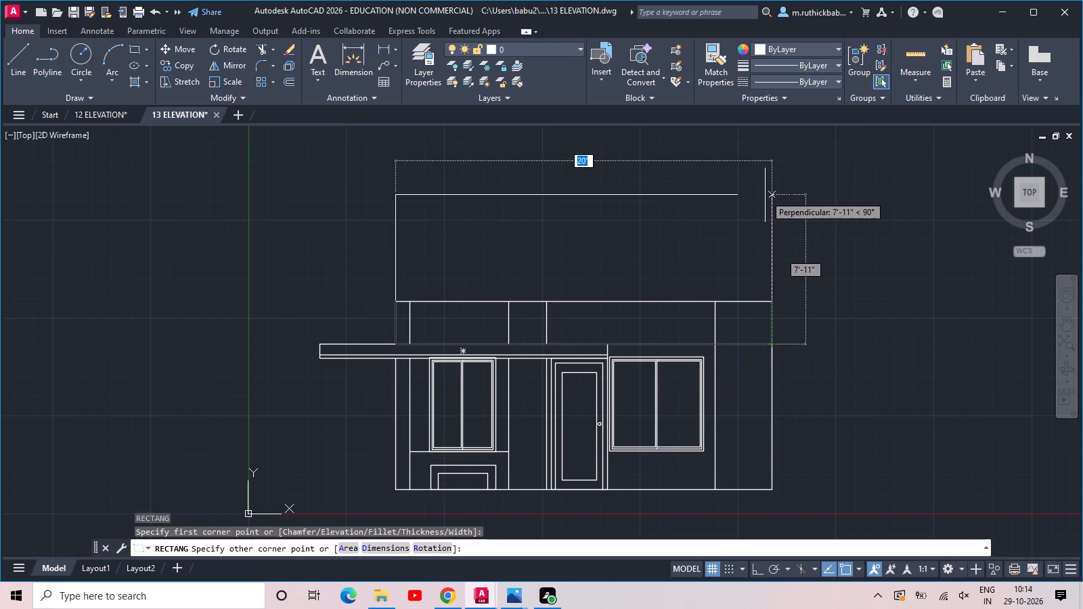
pyautogui.press('Tab')
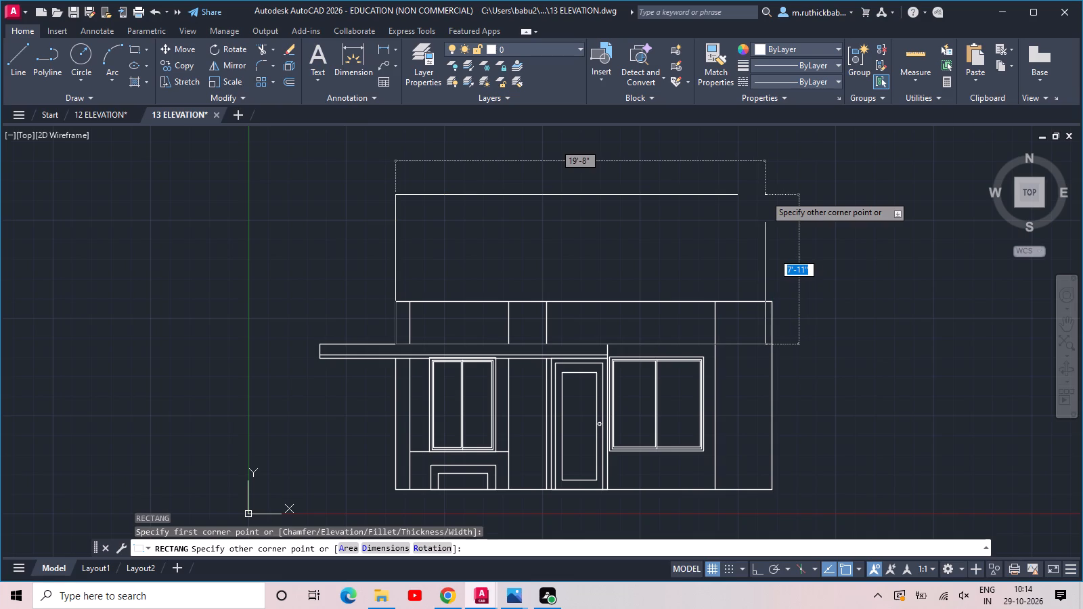
pyautogui.write('10')
pyautogui.press("'")
pyautogui.press('Return')
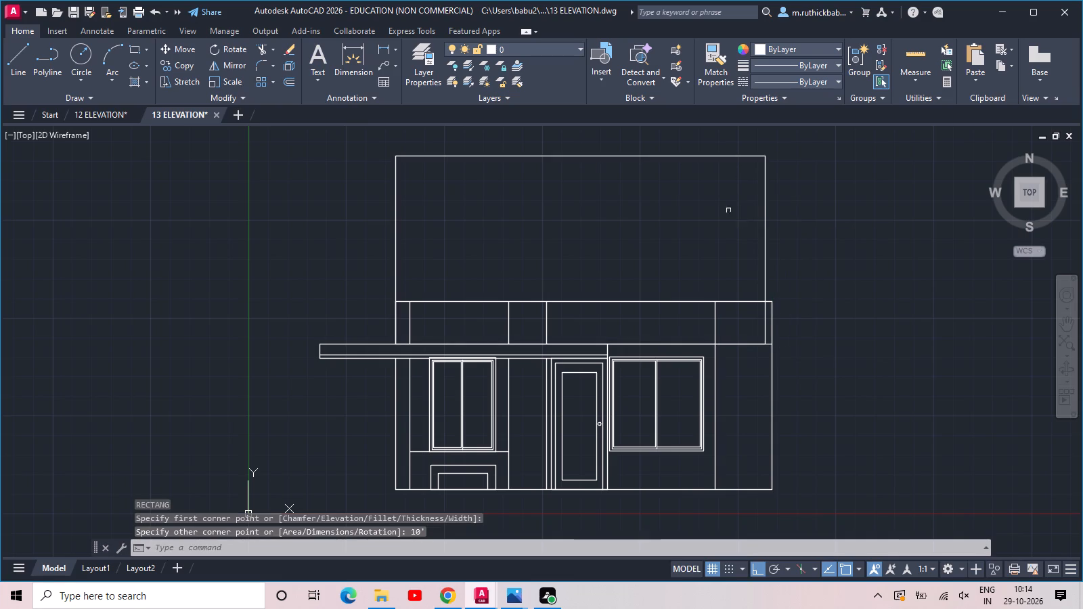
pyautogui.press('Escape')
# Stretch the upper rectangle's right side to line up with the right edge of the building outline.
pyautogui.moveTo(798, 249); pyautogui.dragTo(791, 247)
pyautogui.click(765, 232)
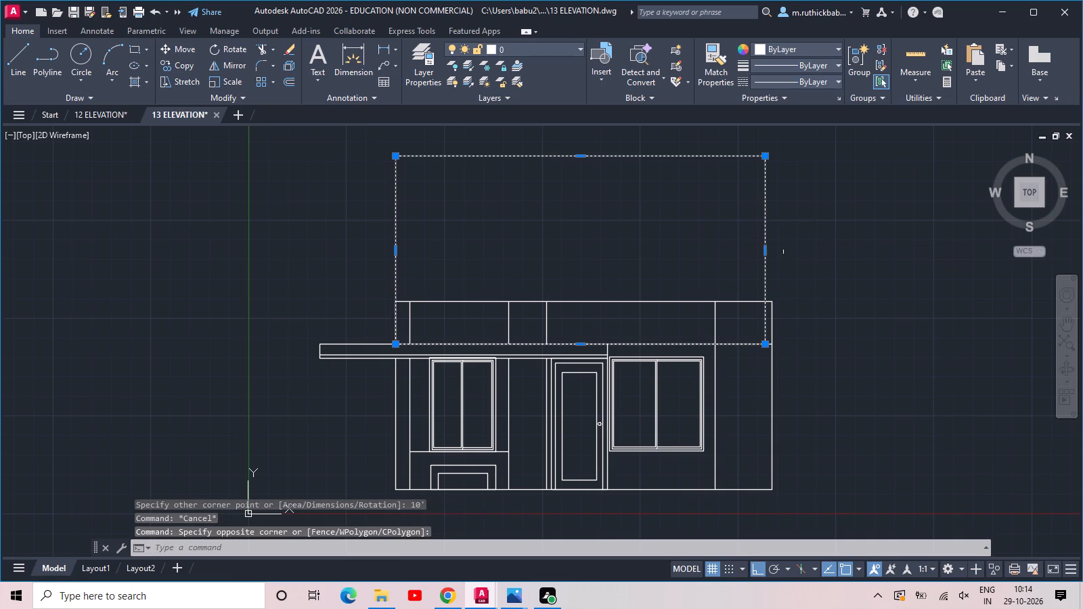
pyautogui.click(765, 246)
pyautogui.click(764, 250)
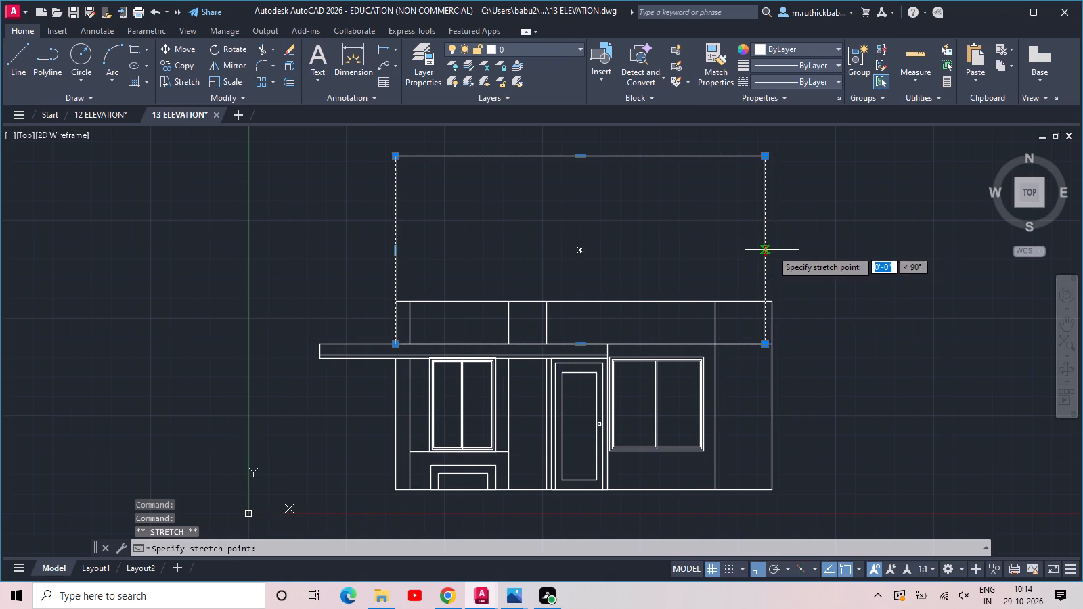
pyautogui.click(772, 250)
pyautogui.press('Escape')
pyautogui.scroll(1, 769, 250)
pyautogui.click(768, 250)
pyautogui.click(754, 233)
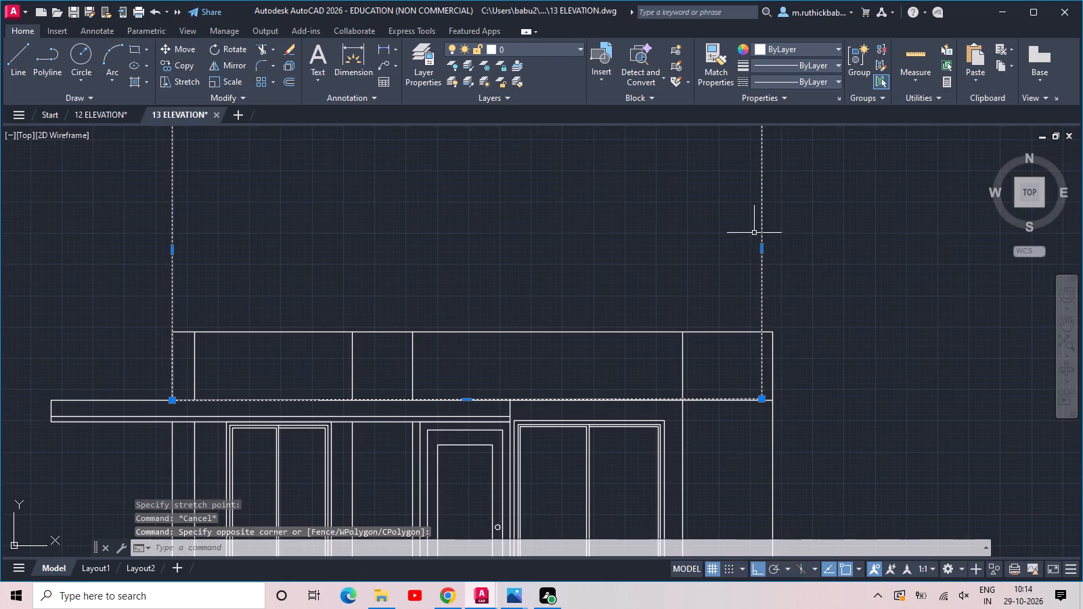
pyautogui.click(761, 246)
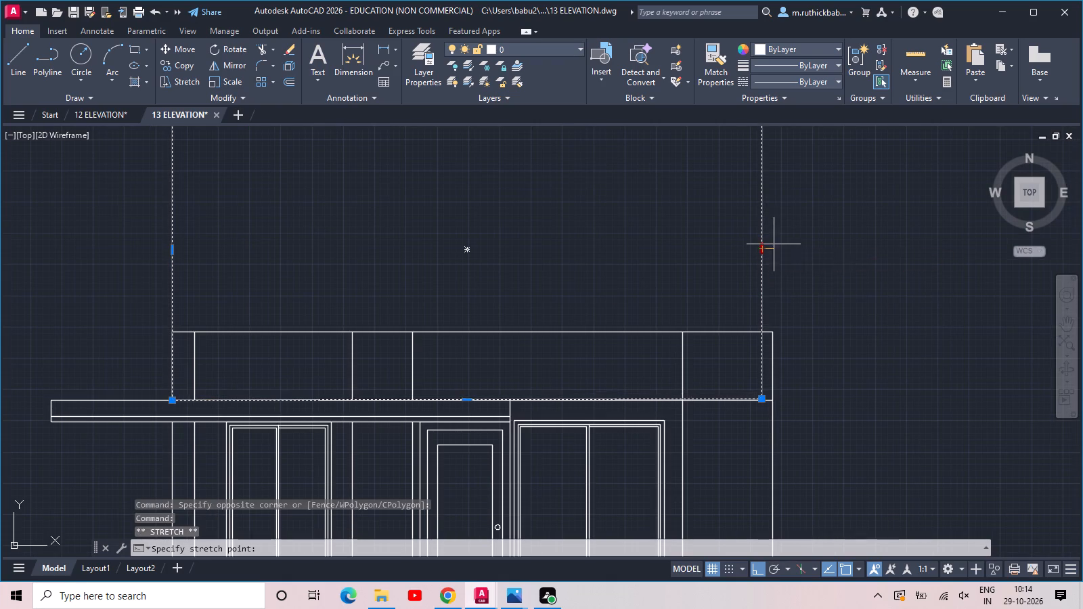
pyautogui.click(773, 247)
pyautogui.press('Escape')
# Erase the building outline's original top horizontal line that crosses the upper-storey rectangle.
pyautogui.scroll(-2, 776, 242)
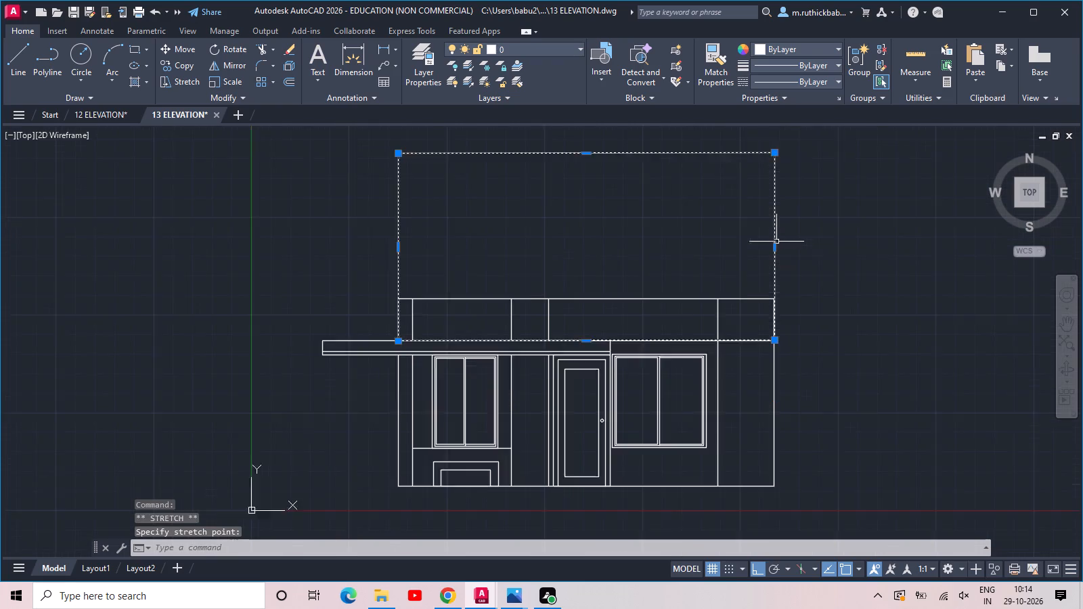
pyautogui.scroll(-1, 776, 242)
pyautogui.moveTo(742, 241); pyautogui.dragTo(745, 297, button='middle')
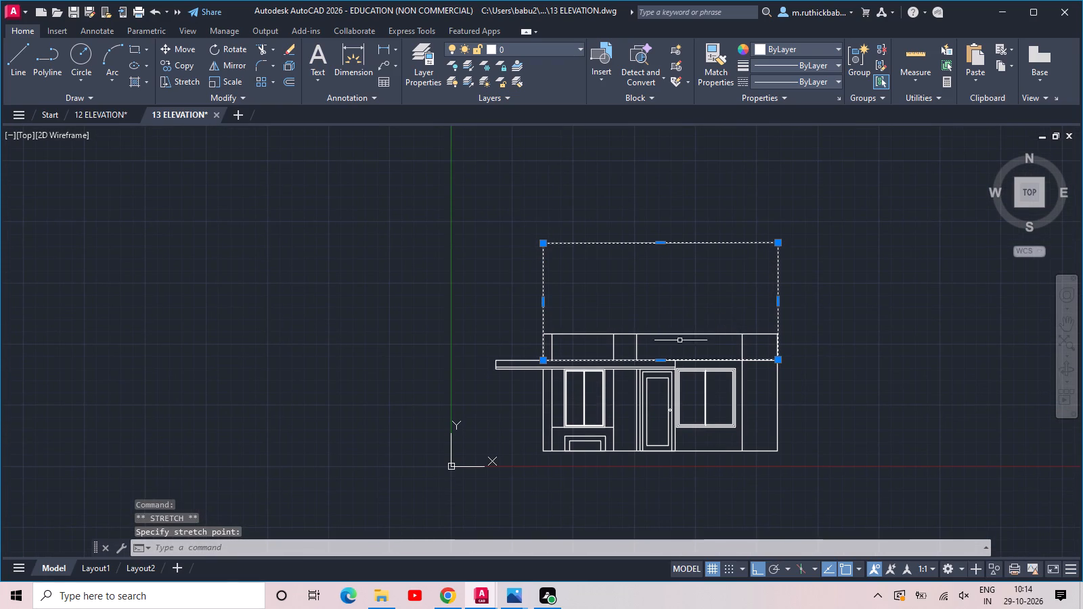
pyautogui.scroll(2, 628, 351)
pyautogui.scroll(-2, 628, 325)
pyautogui.scroll(1, 653, 319)
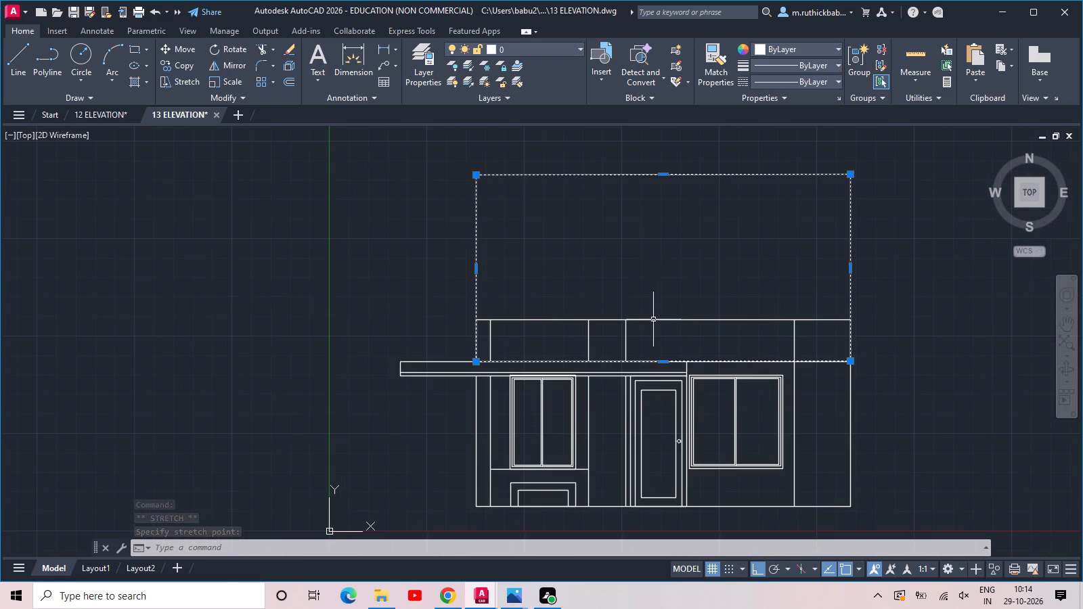
pyautogui.click(689, 321)
pyautogui.click(677, 310)
pyautogui.press('Escape')
pyautogui.press('Escape')
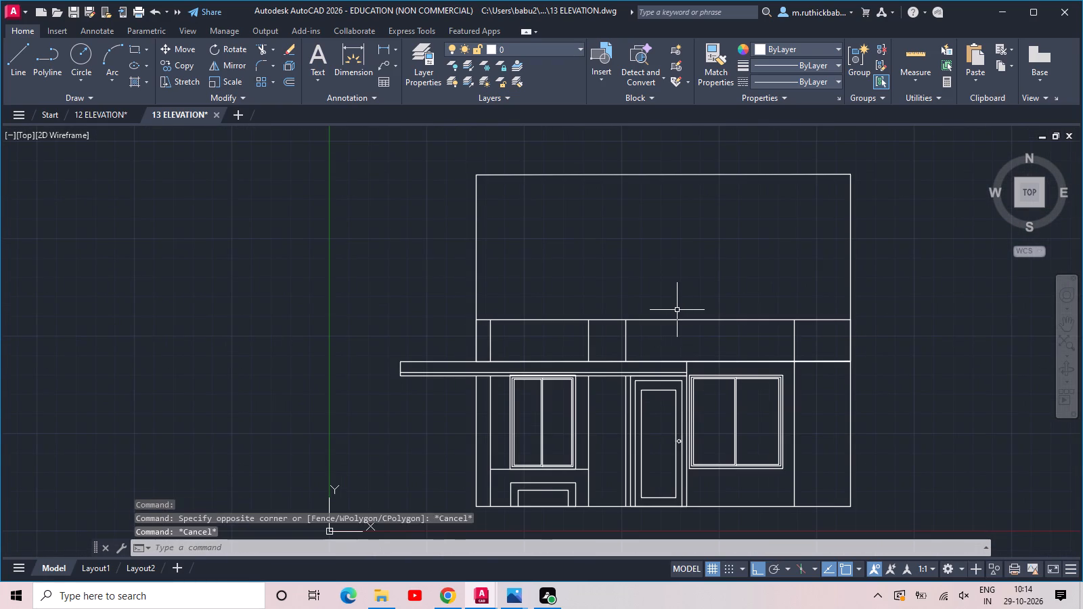
pyautogui.press('Escape')
pyautogui.click(692, 330)
pyautogui.click(677, 295)
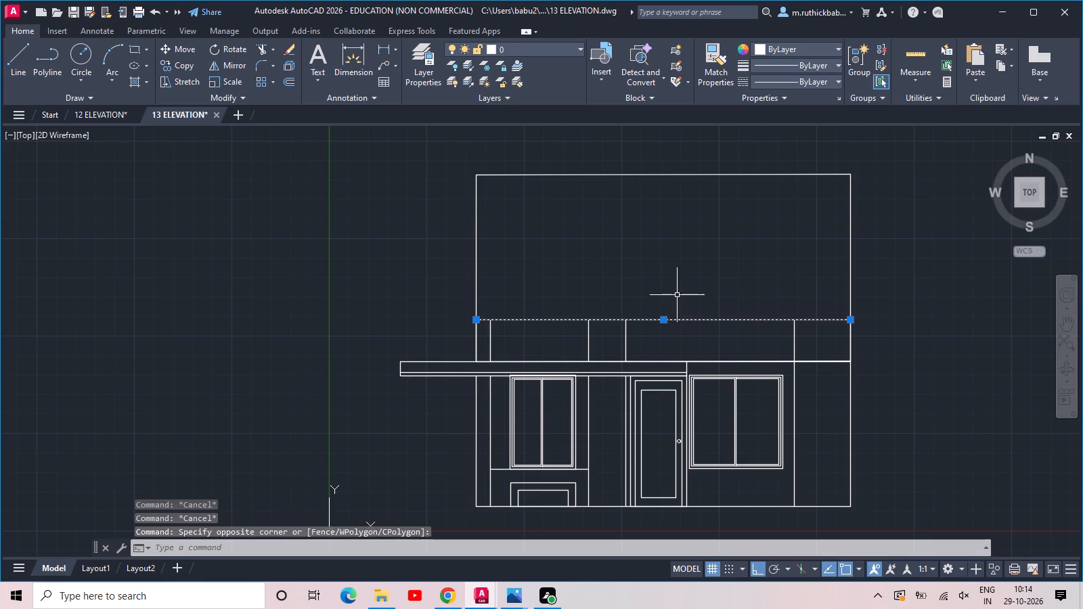
pyautogui.press('Delete')
# Extend the three vertical division lines above the canopy up to the top edge of the upper-storey rectangle.
pyautogui.write('EXX')
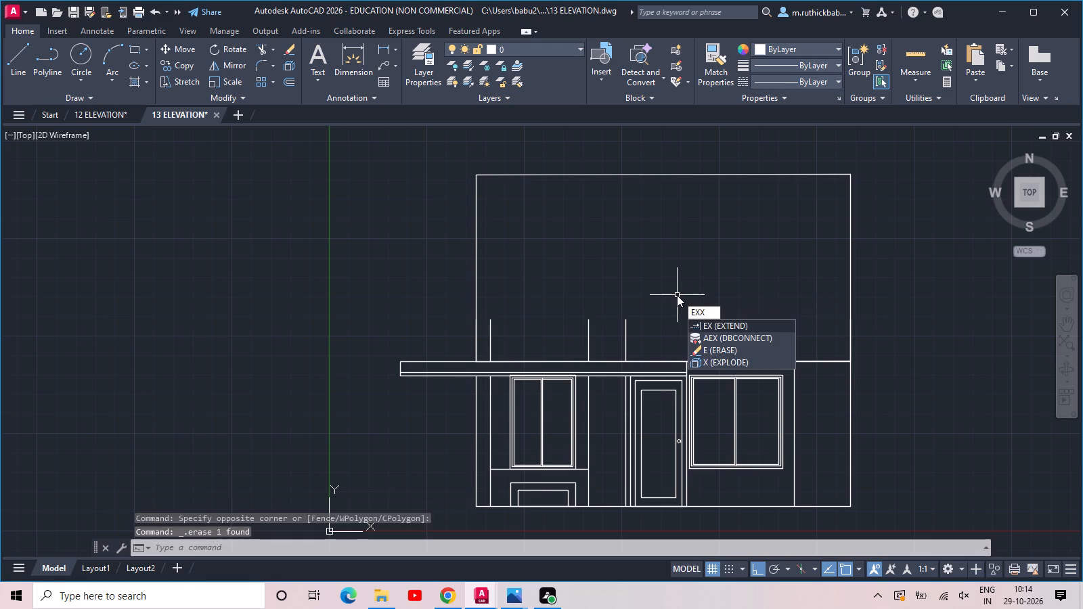
pyautogui.press('space')
pyautogui.moveTo(653, 342); pyautogui.dragTo(620, 344)
pyautogui.click(558, 340)
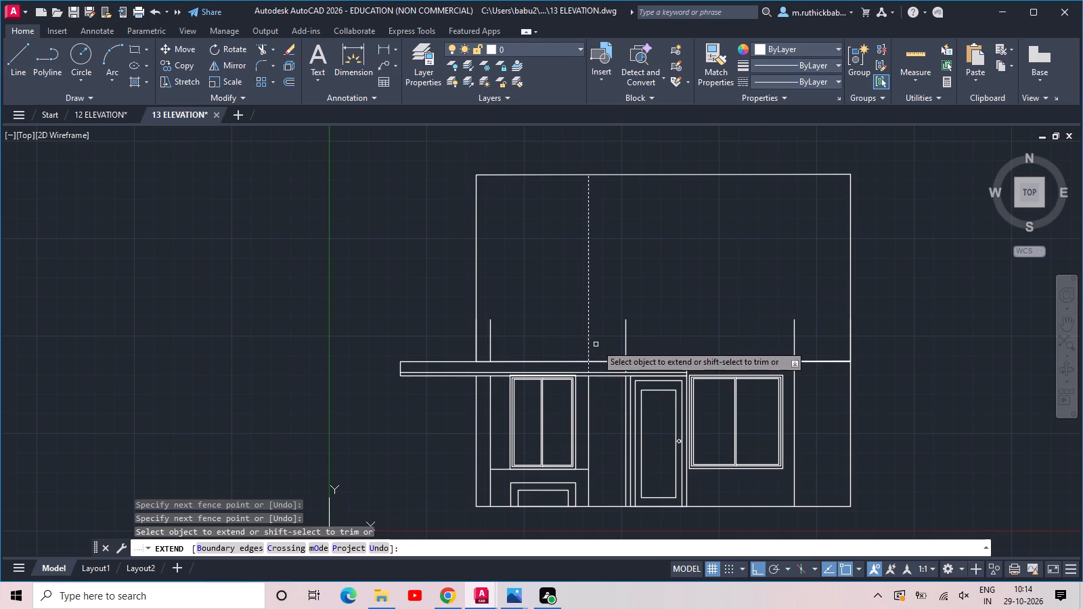
pyautogui.click(624, 337)
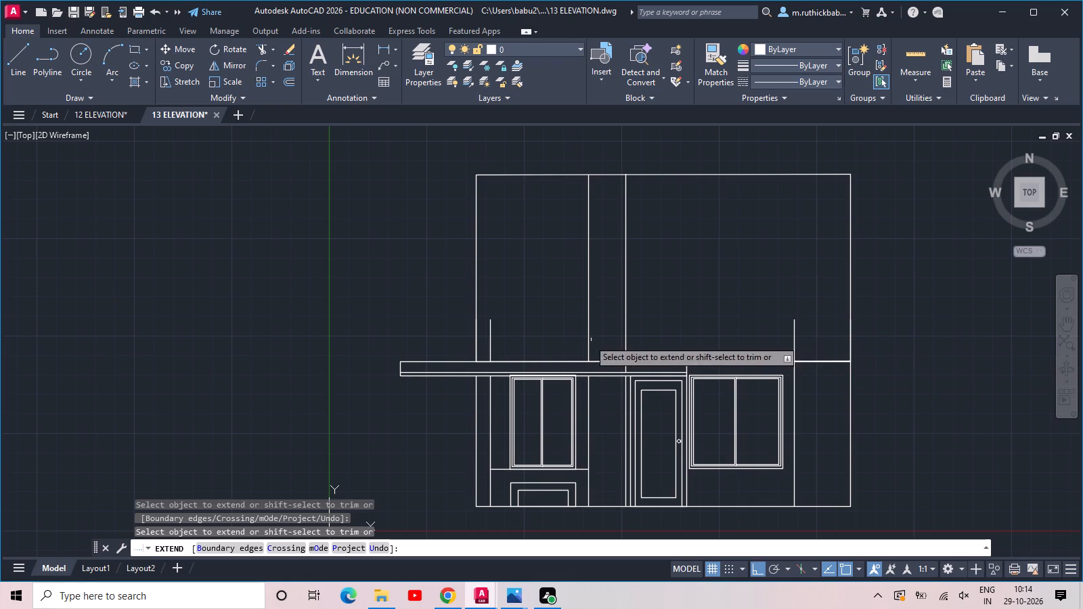
pyautogui.scroll(1, 491, 339)
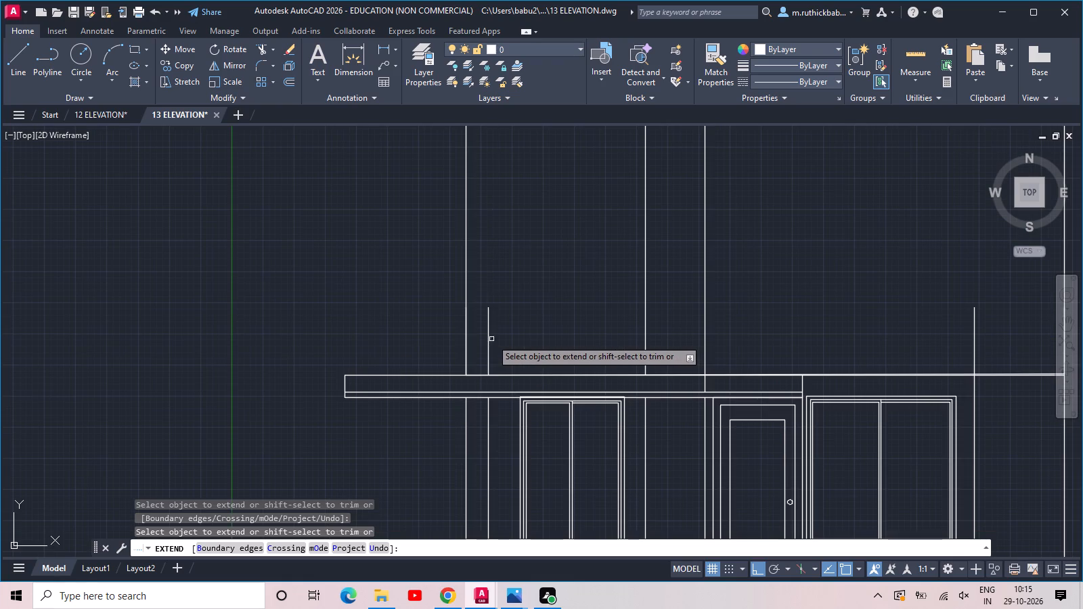
pyautogui.click(489, 330)
pyautogui.press('Escape')
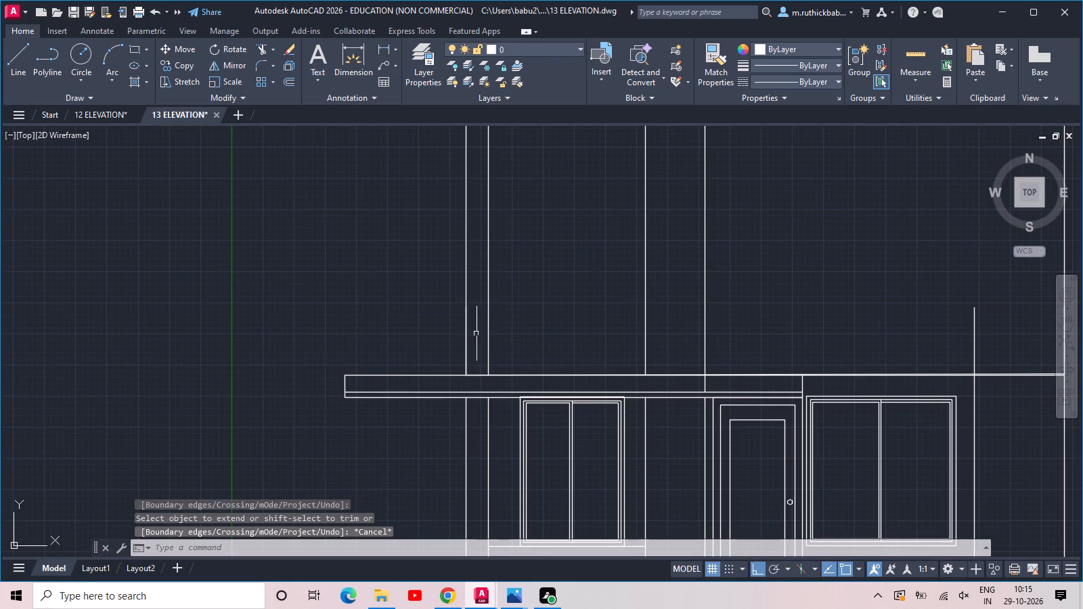
# Trim away the upper storey's narrow strip left of the first division line and the rightmost division line's stub above the lower storey.
pyautogui.write('TR')
pyautogui.press('space')
pyautogui.press('space')
pyautogui.click(473, 330)
pyautogui.click(447, 304)
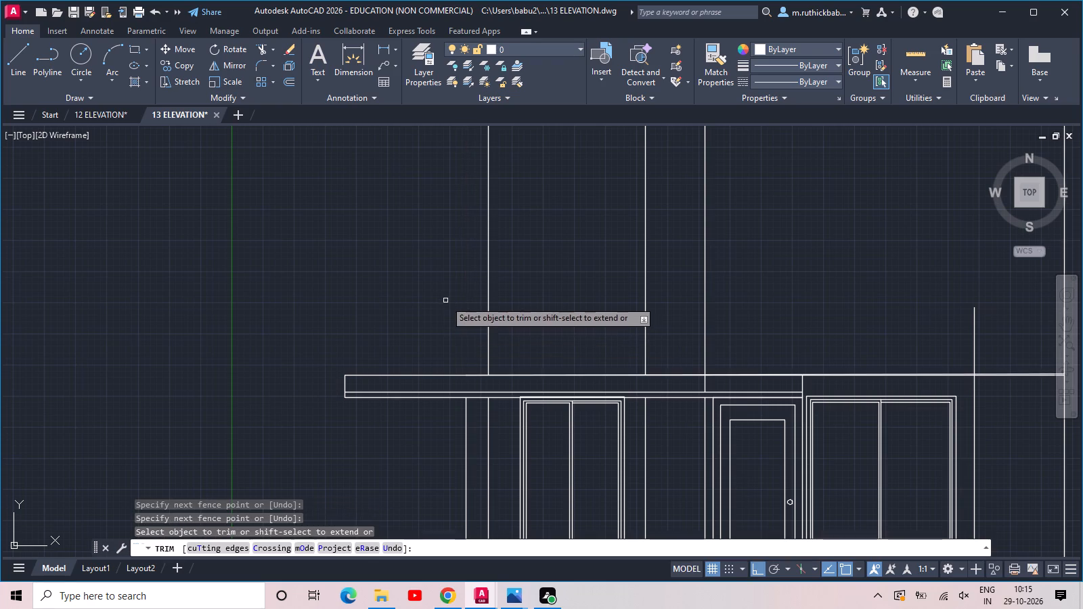
pyautogui.scroll(-2, 445, 300)
pyautogui.scroll(2, 464, 218)
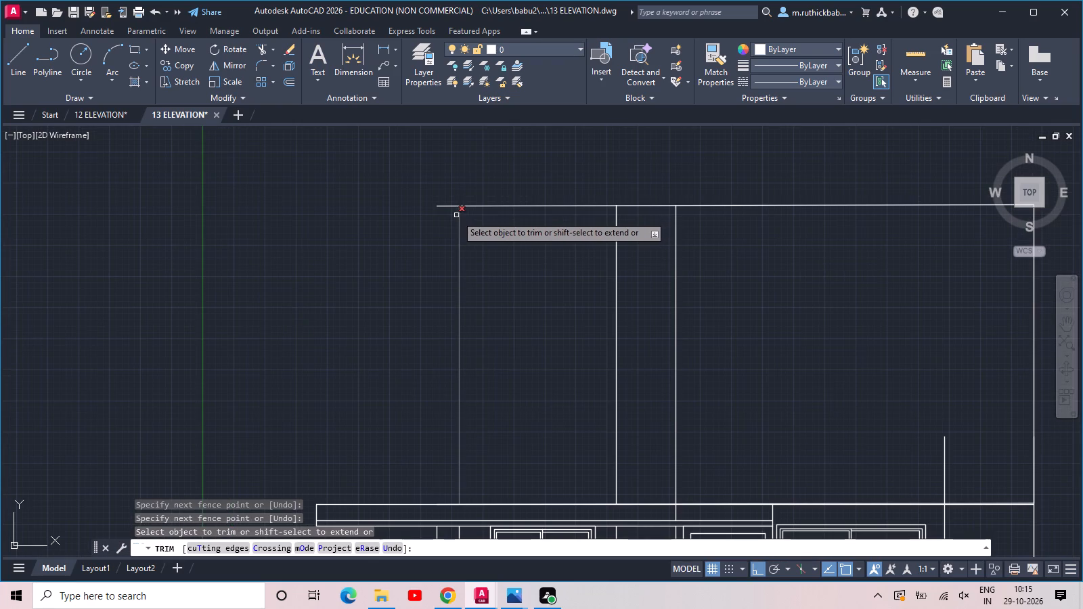
pyautogui.click(441, 217)
pyautogui.click(443, 197)
pyautogui.scroll(-1, 472, 194)
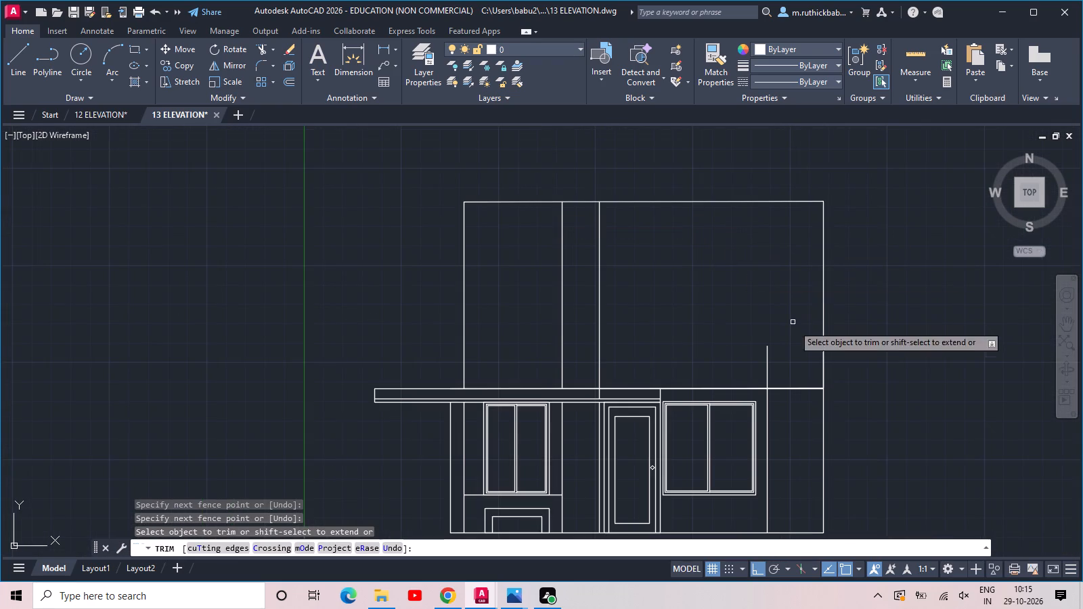
pyautogui.click(767, 366)
pyautogui.press('Escape')
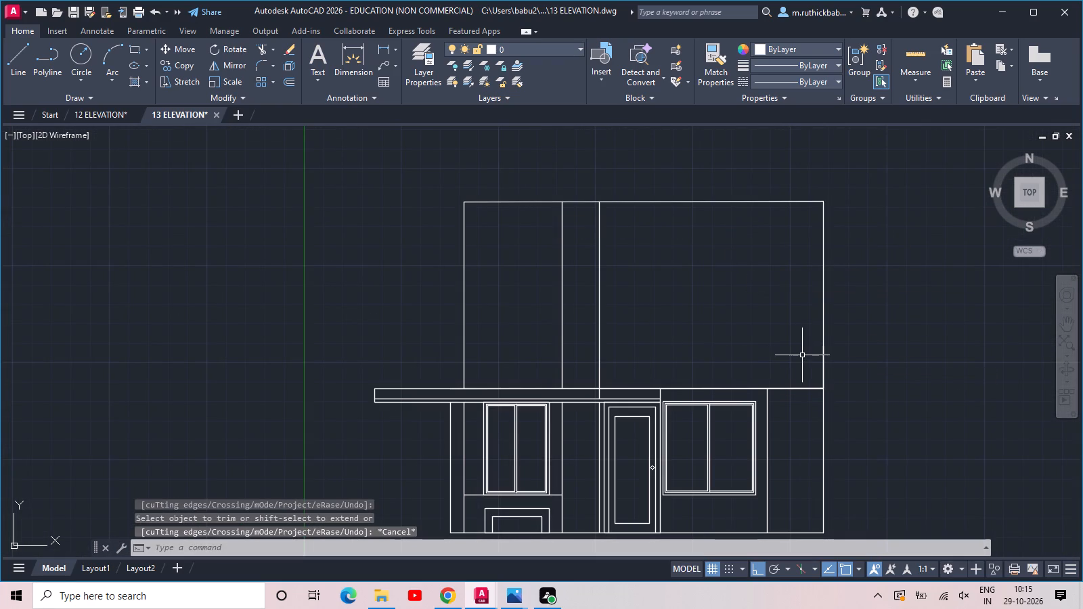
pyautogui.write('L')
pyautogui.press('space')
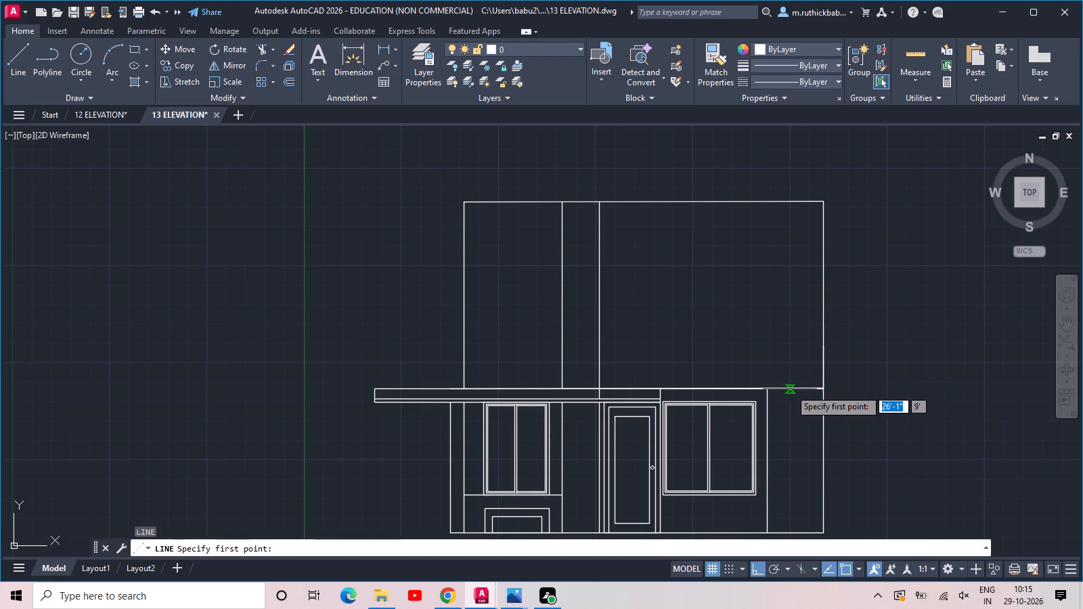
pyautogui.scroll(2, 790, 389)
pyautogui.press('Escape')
# Erase the redundant horizontal line between the canopy and building's right edge, just below the upper rectangle's bottom edge.
pyautogui.click(837, 388)
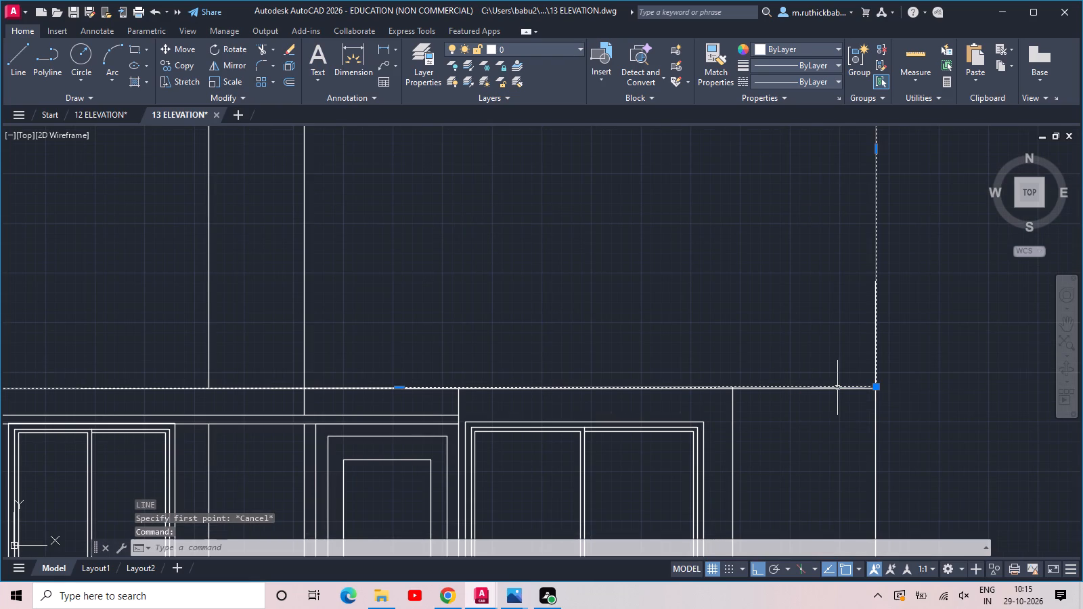
pyautogui.press('Escape')
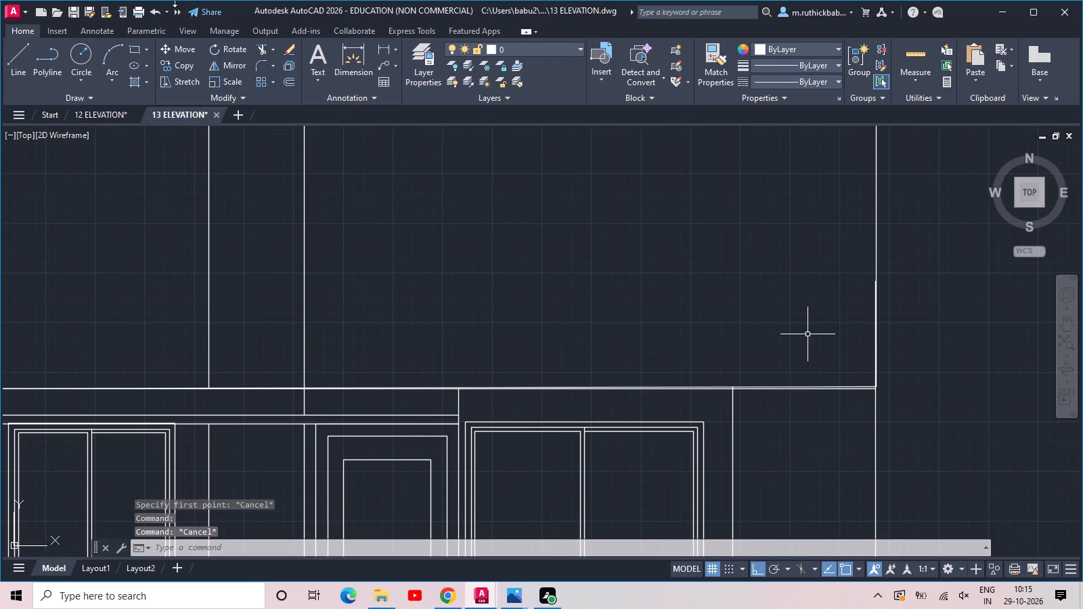
pyautogui.scroll(1, 315, 137)
pyautogui.scroll(-2, 561, 231)
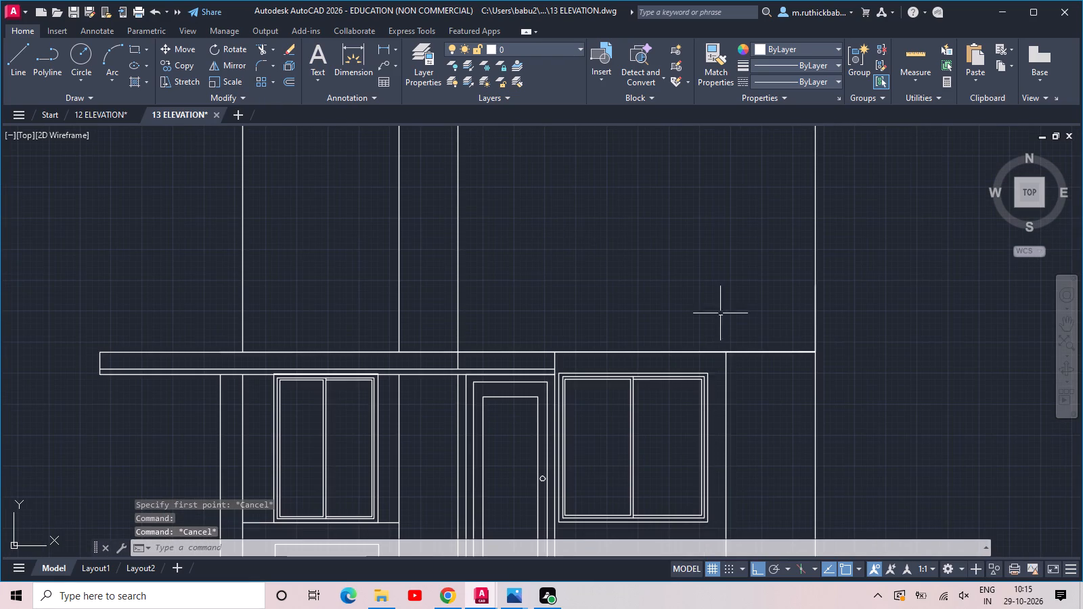
pyautogui.scroll(3, 784, 353)
pyautogui.click(841, 338)
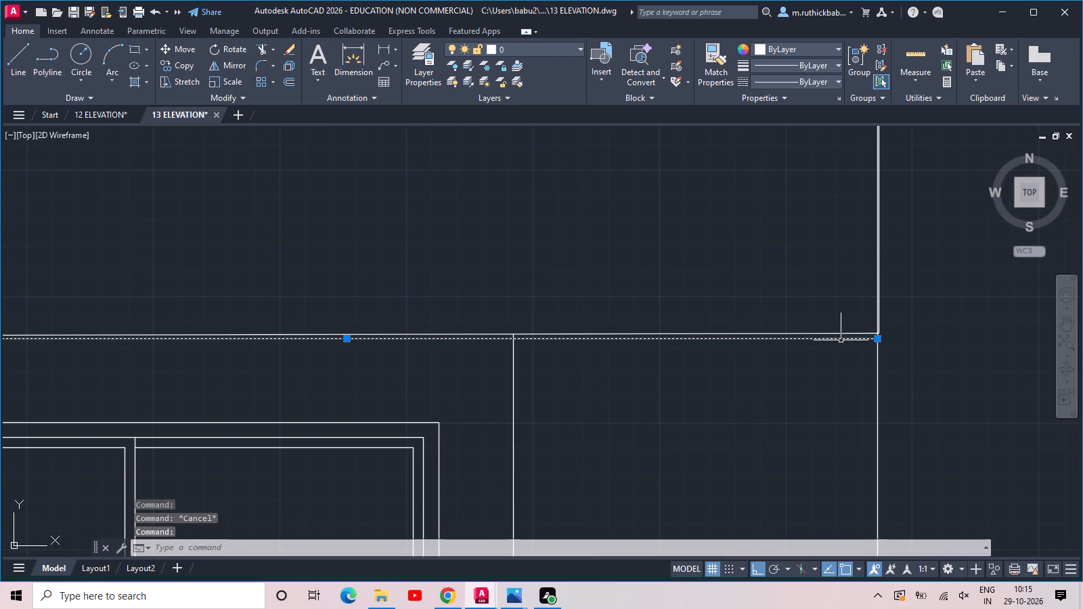
pyautogui.press('Delete')
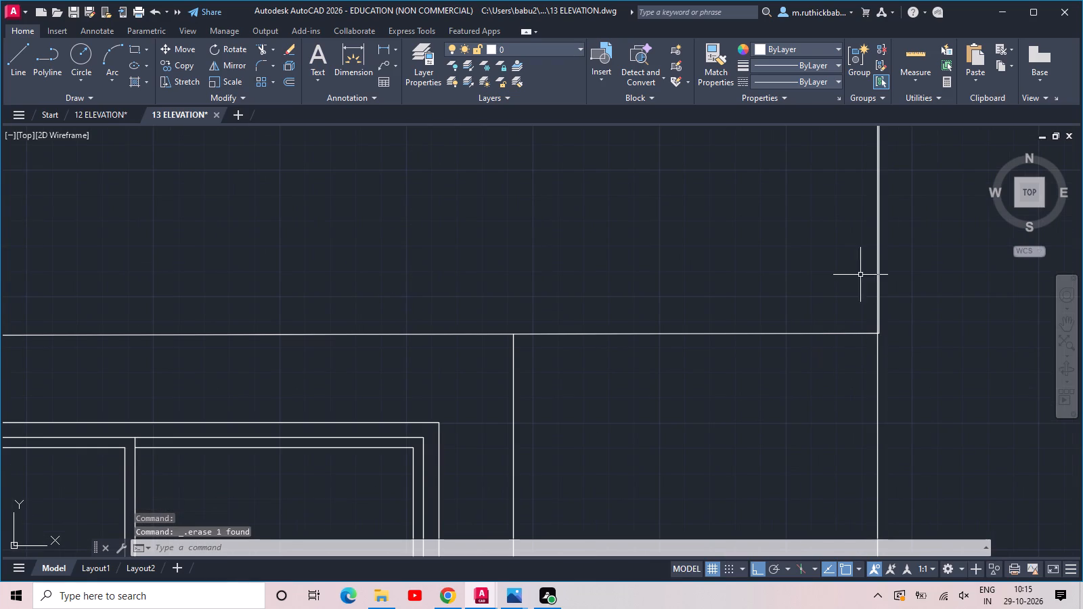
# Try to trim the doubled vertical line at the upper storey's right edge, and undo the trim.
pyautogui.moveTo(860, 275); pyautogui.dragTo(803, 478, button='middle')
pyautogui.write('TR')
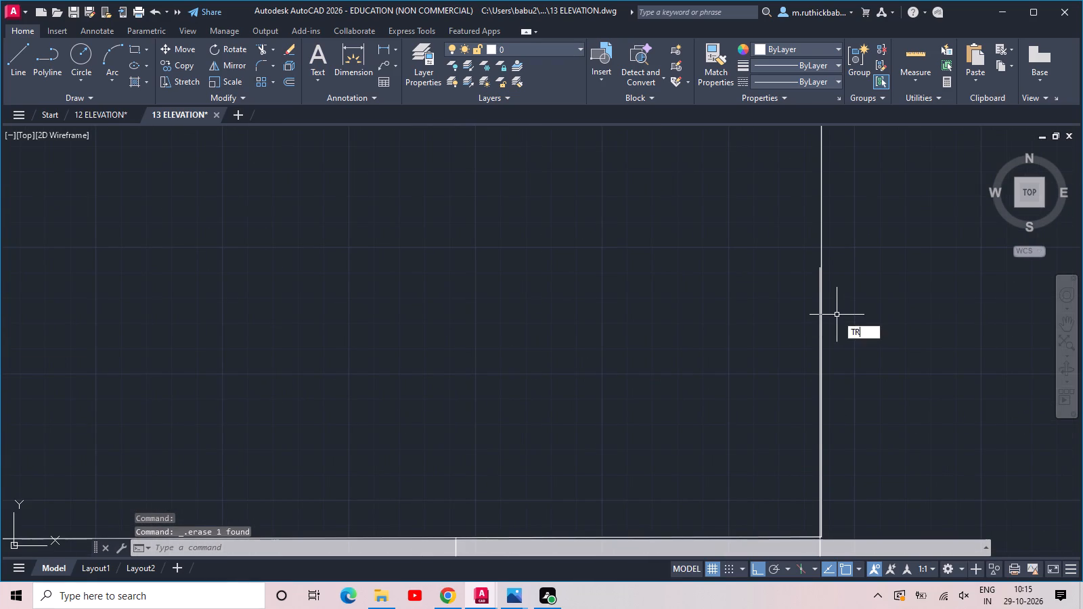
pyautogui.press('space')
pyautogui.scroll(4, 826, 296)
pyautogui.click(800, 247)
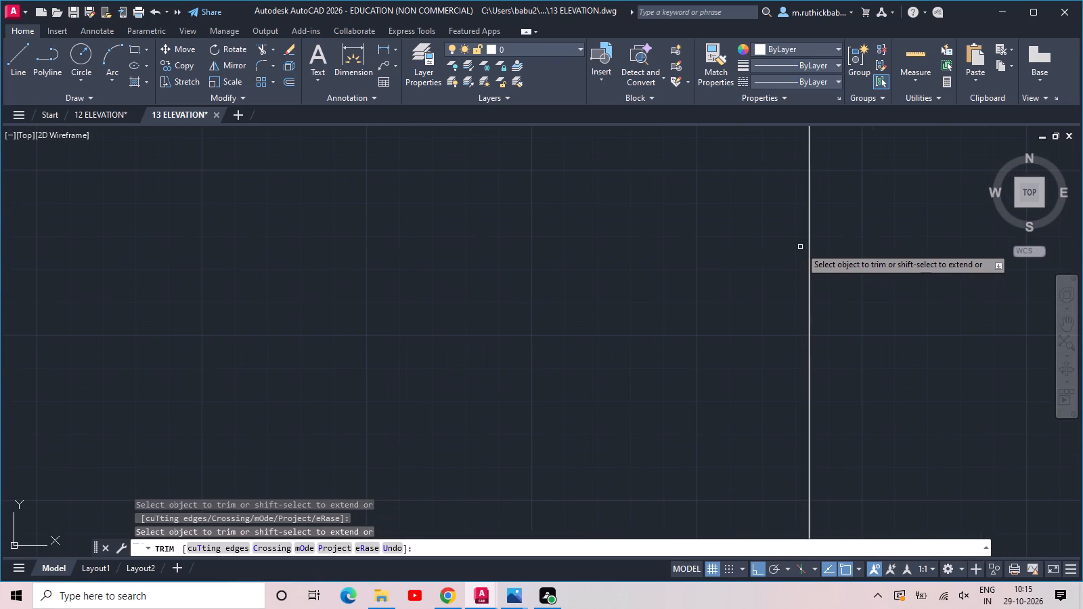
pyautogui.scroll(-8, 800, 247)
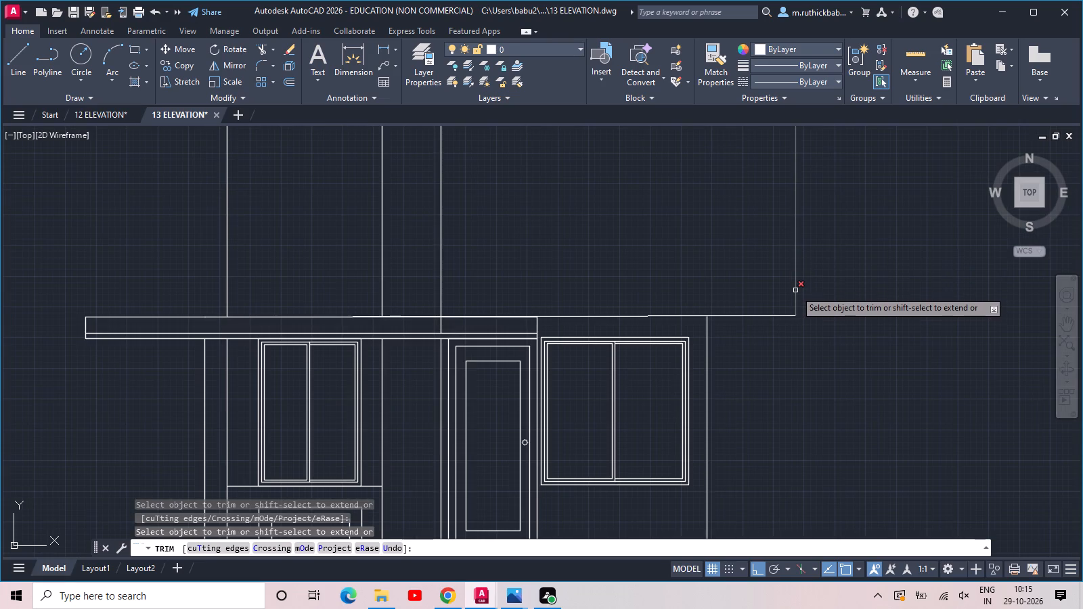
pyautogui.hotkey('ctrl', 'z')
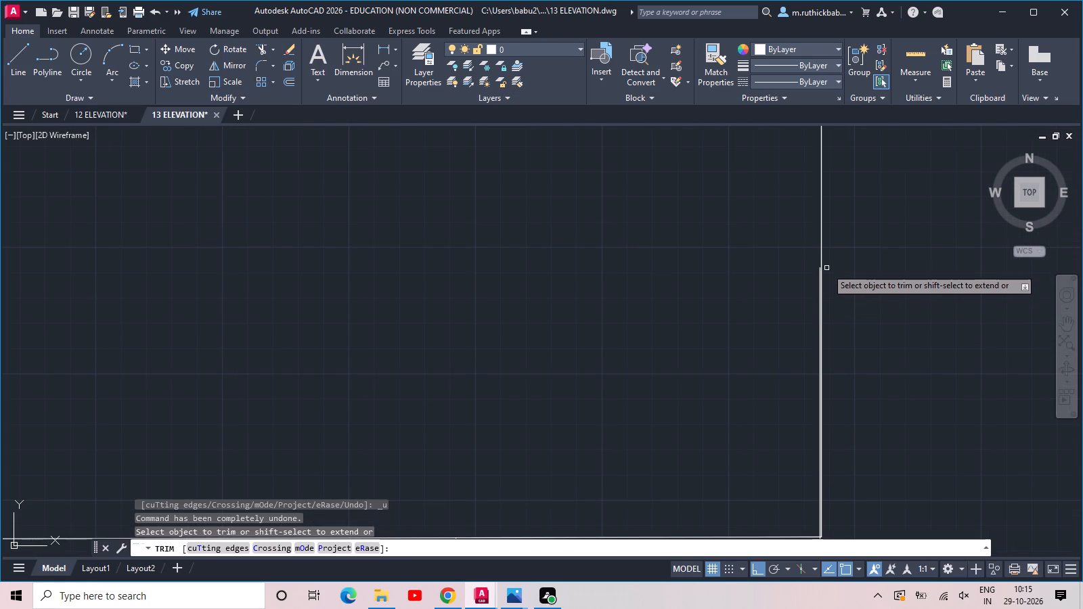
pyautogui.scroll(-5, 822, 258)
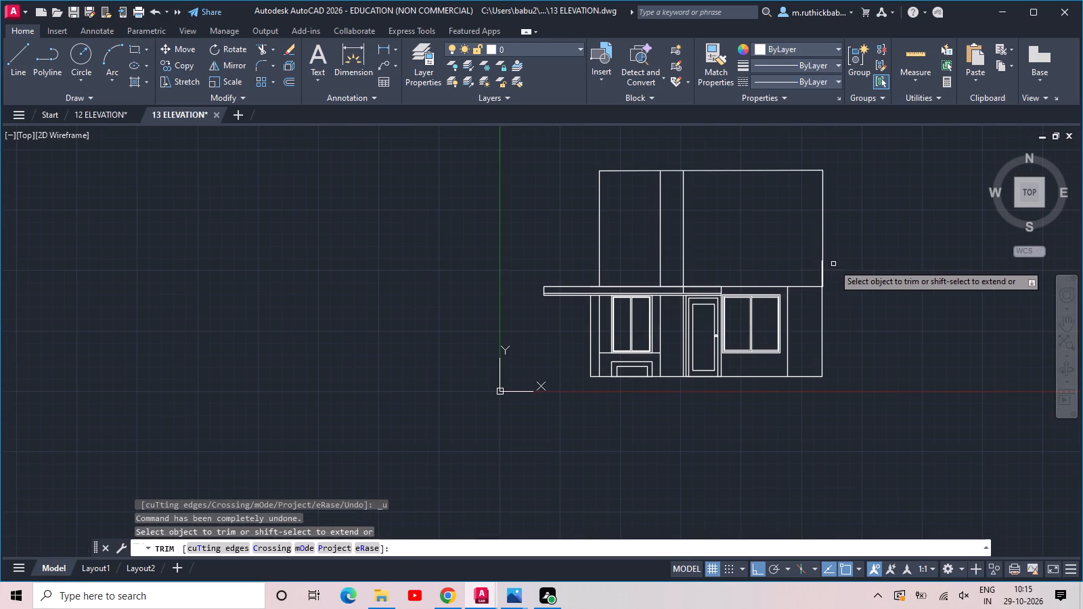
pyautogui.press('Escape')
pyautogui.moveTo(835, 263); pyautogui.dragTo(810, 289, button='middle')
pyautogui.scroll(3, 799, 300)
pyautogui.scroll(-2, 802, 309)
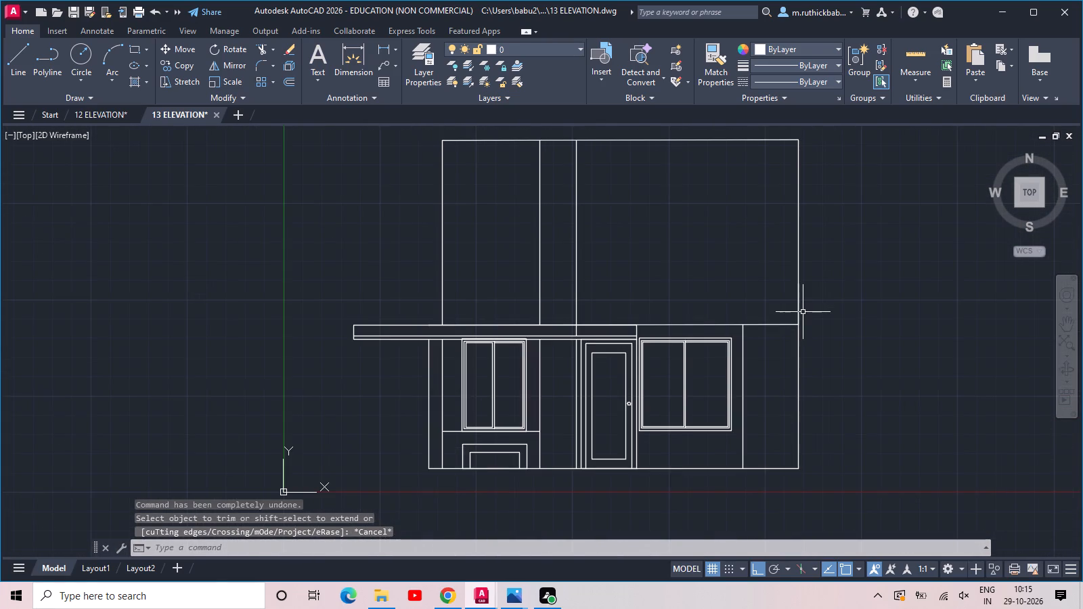
# Undo the upper-storey edits back to before its rectangle was drawn, restoring the original building outline and division lines.
pyautogui.hotkey('ctrl', 'z')
pyautogui.hotkey('ctrl', 'z')
pyautogui.hotkey('ctrl', 'z')
pyautogui.hotkey('ctrl', 'z')
pyautogui.hotkey('ctrl', 'z')
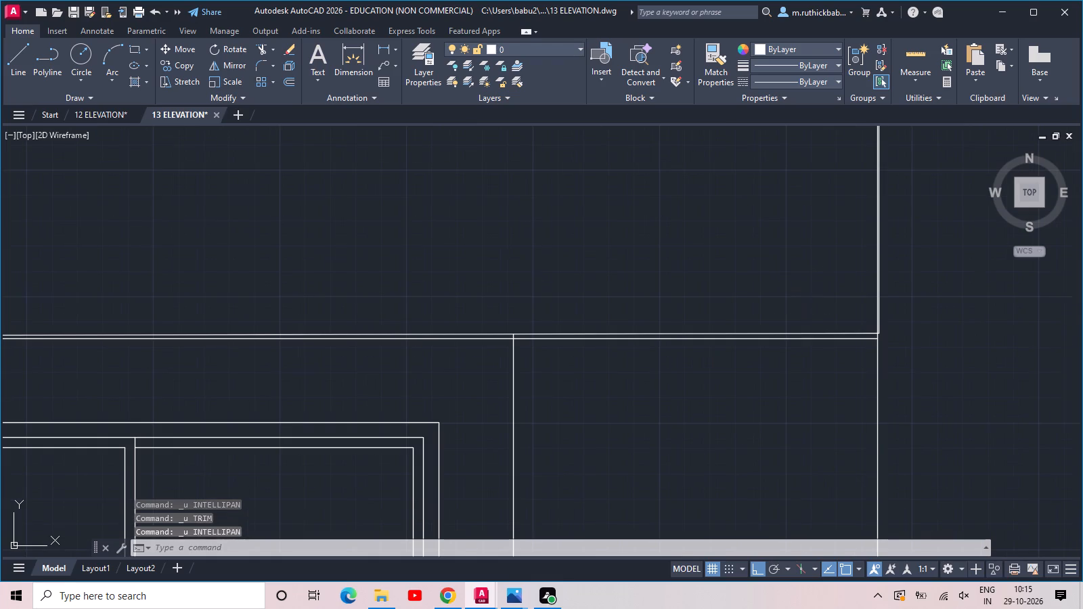
pyautogui.hotkey('ctrl', 'z')
pyautogui.hotkey('ctrl', 'z')
pyautogui.hotkey('ctrl', 'z')
pyautogui.hotkey('ctrl', 'z')
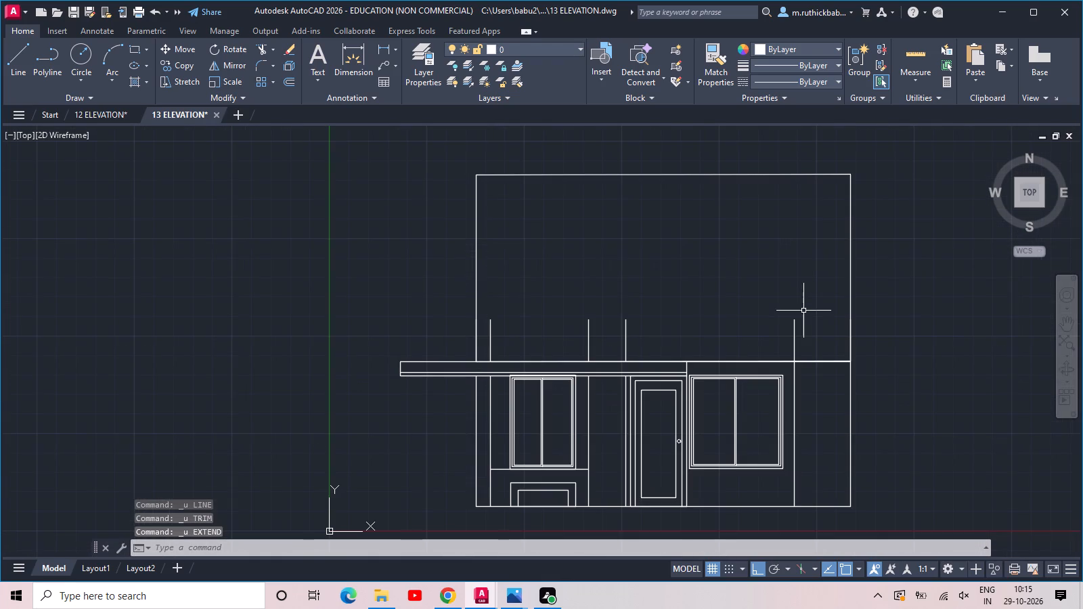
pyautogui.hotkey('ctrl', 'z')
pyautogui.hotkey('ctrl', 'z')
pyautogui.hotkey('ctrl', 'z')
pyautogui.hotkey('ctrl', 'z')
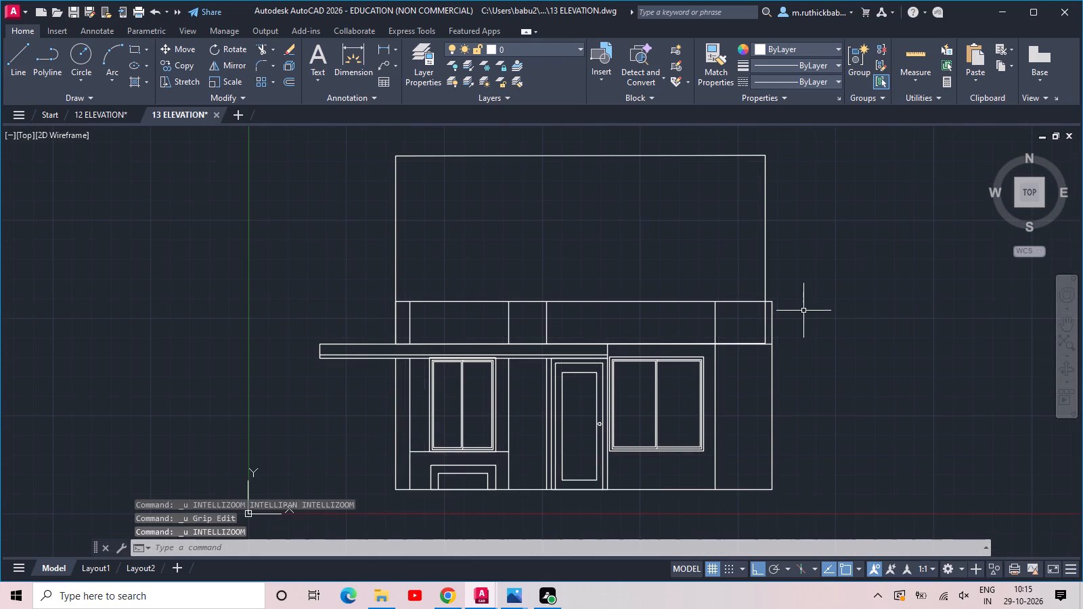
pyautogui.hotkey('ctrl', 'z')
pyautogui.hotkey('ctrl', 'z')
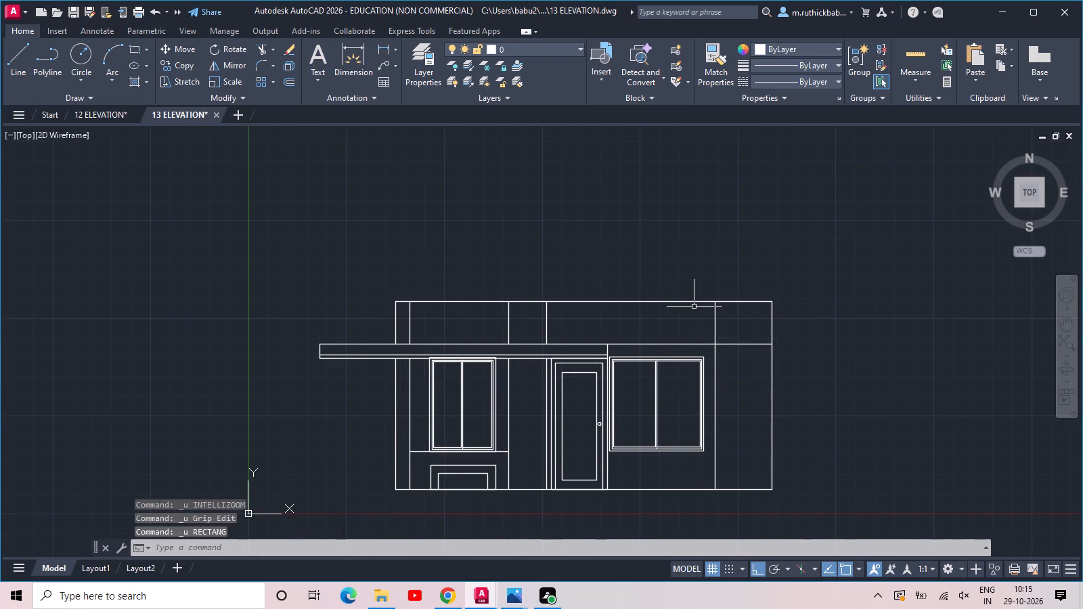
# Draw a 20' by 10' upper-storey rectangle up and leftward from where the canopy-level line meets the building's right edge.
pyautogui.press('r')
pyautogui.write('EC')
pyautogui.press('space')
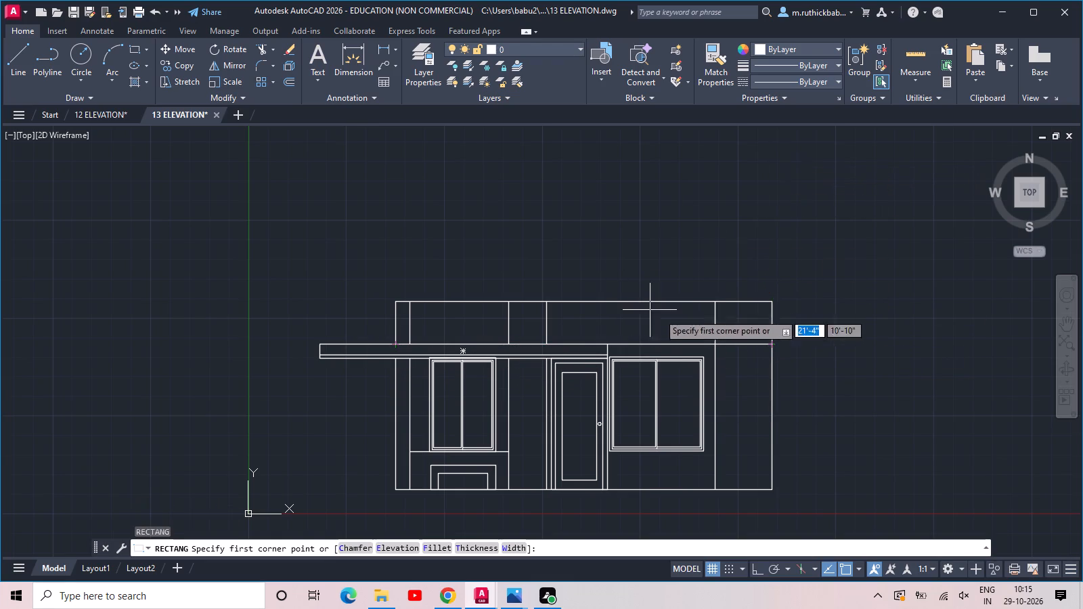
pyautogui.click(774, 341)
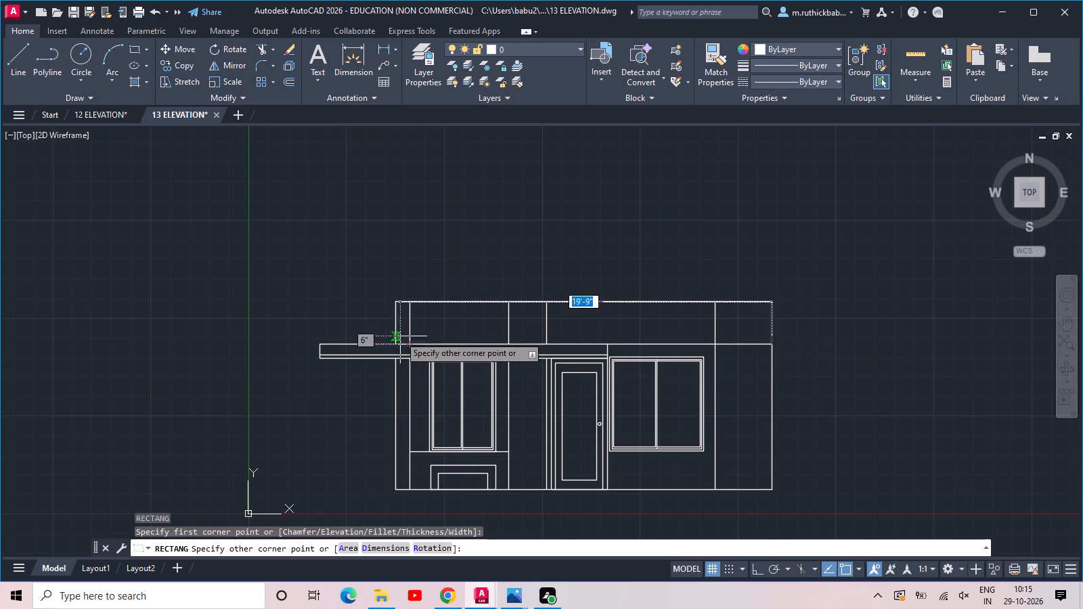
pyautogui.moveTo(384, 182); pyautogui.dragTo(402, 248, button='middle')
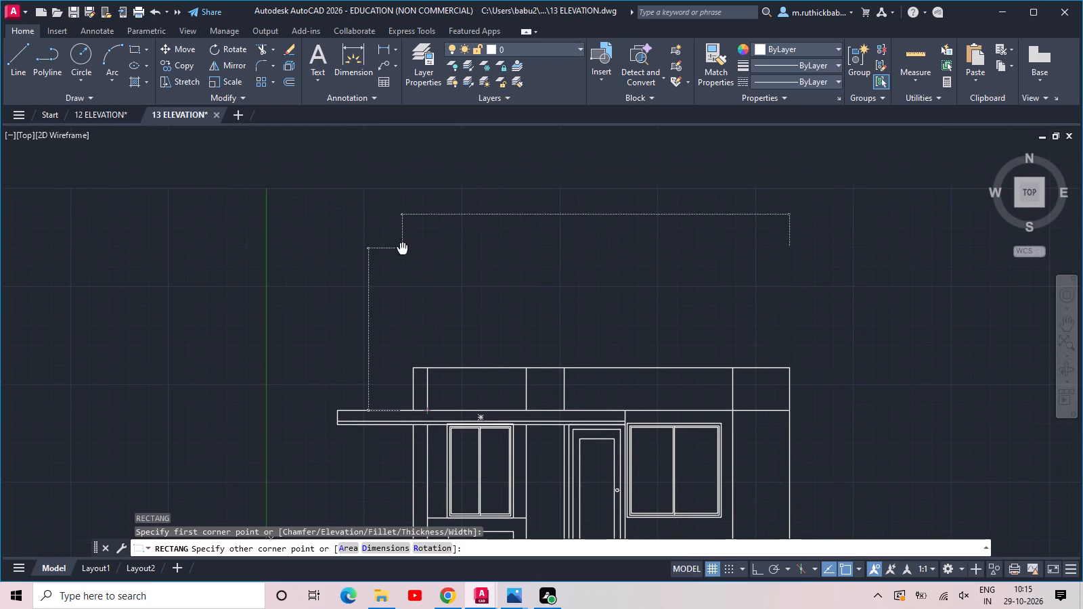
pyautogui.write("20'")
pyautogui.press('Tab')
pyautogui.write("10'")
pyautogui.press('Return')
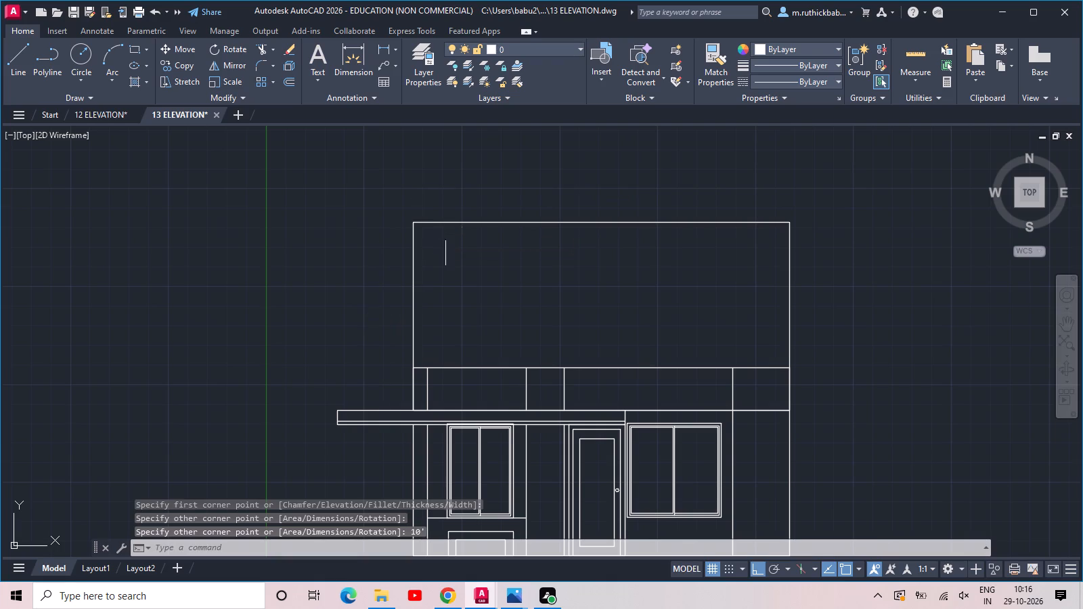
pyautogui.press('Escape')
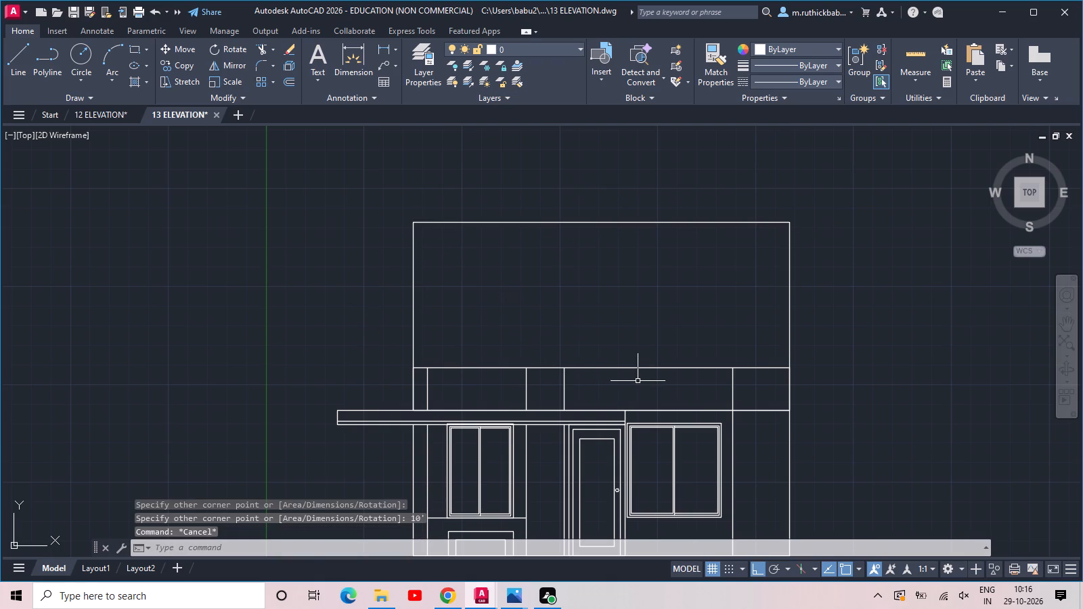
# Erase the building outline's original top horizontal line that crosses the new upper-storey rectangle.
pyautogui.scroll(2, 638, 381)
pyautogui.moveTo(658, 378); pyautogui.dragTo(646, 359)
pyautogui.click(569, 279)
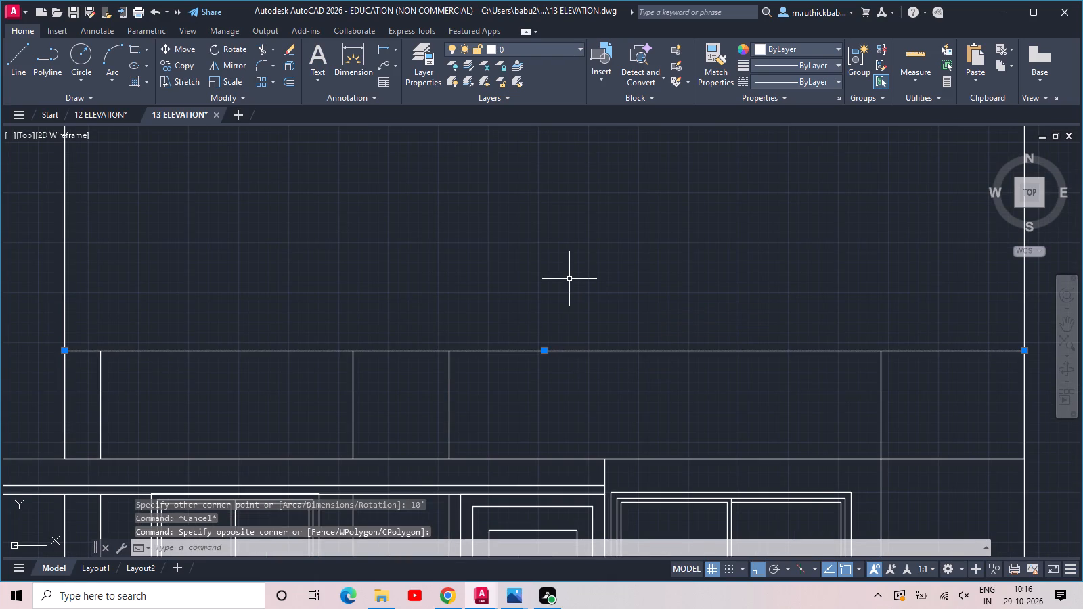
pyautogui.press('Delete')
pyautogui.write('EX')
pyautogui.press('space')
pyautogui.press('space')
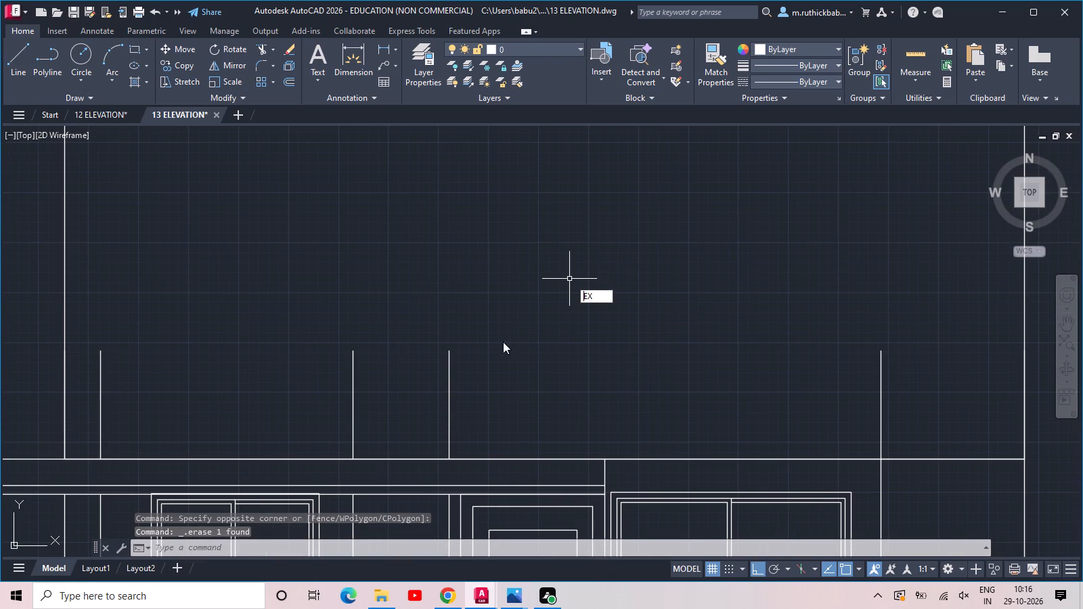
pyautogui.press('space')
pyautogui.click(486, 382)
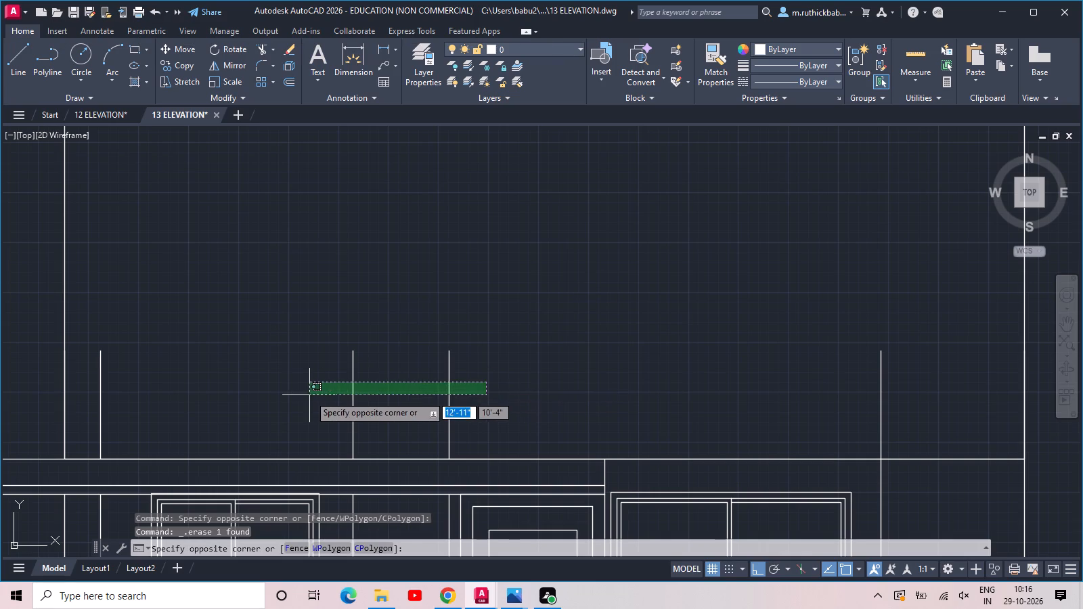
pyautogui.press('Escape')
# Extend the two middle vertical division lines above the canopy up to the upper-storey rectangle's top edge.
pyautogui.write('EX')
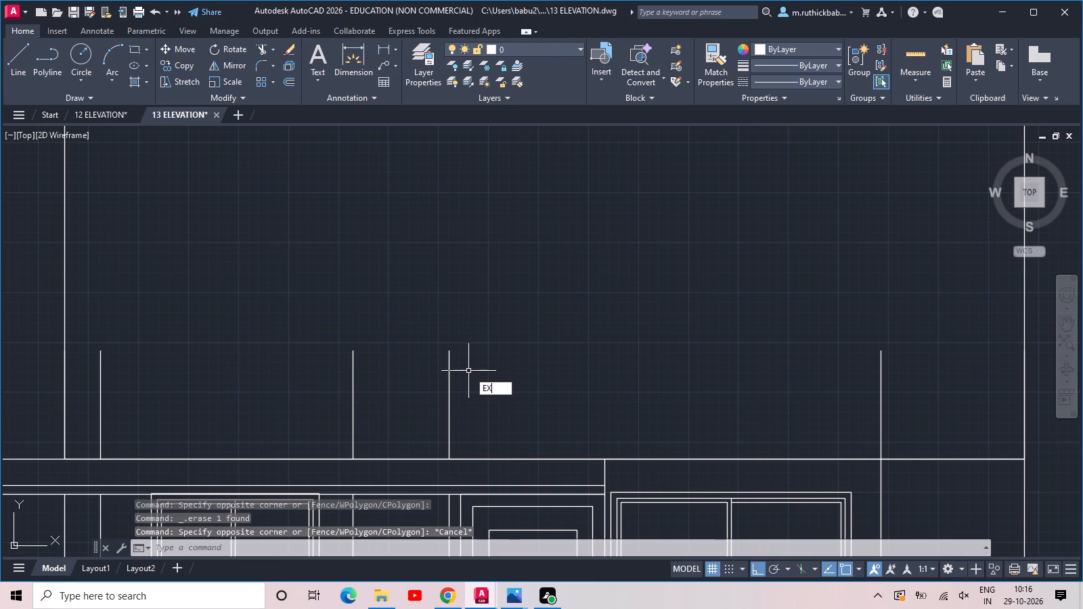
pyautogui.press('space')
pyautogui.press('space')
pyautogui.click(472, 374)
pyautogui.click(317, 390)
pyautogui.scroll(-2, 372, 364)
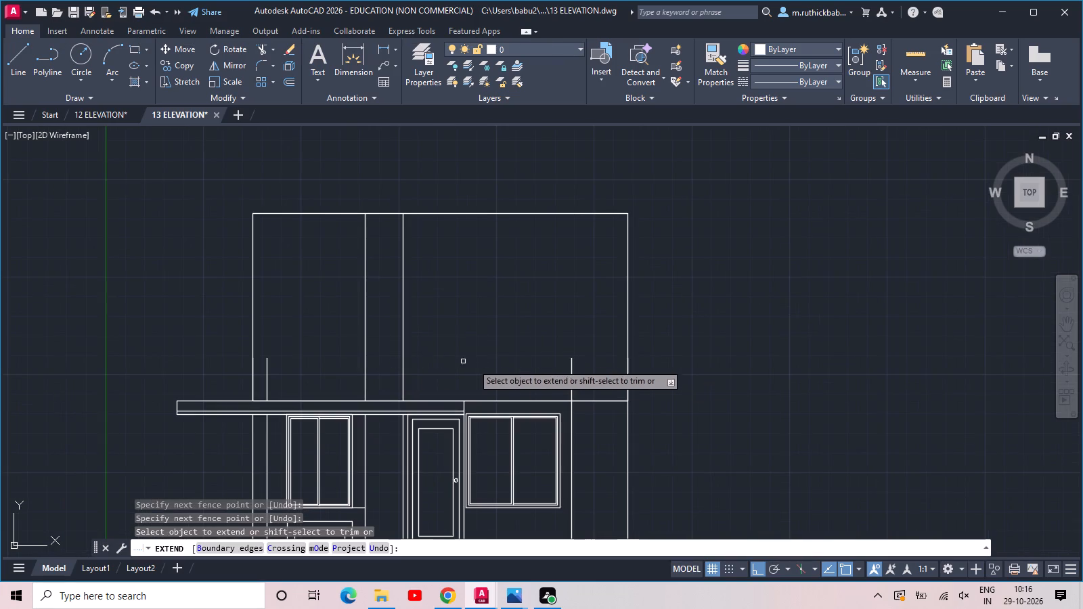
pyautogui.press('Escape')
# Trim away the rightmost division line's stub that rises above the lower storey.
pyautogui.write('TR')
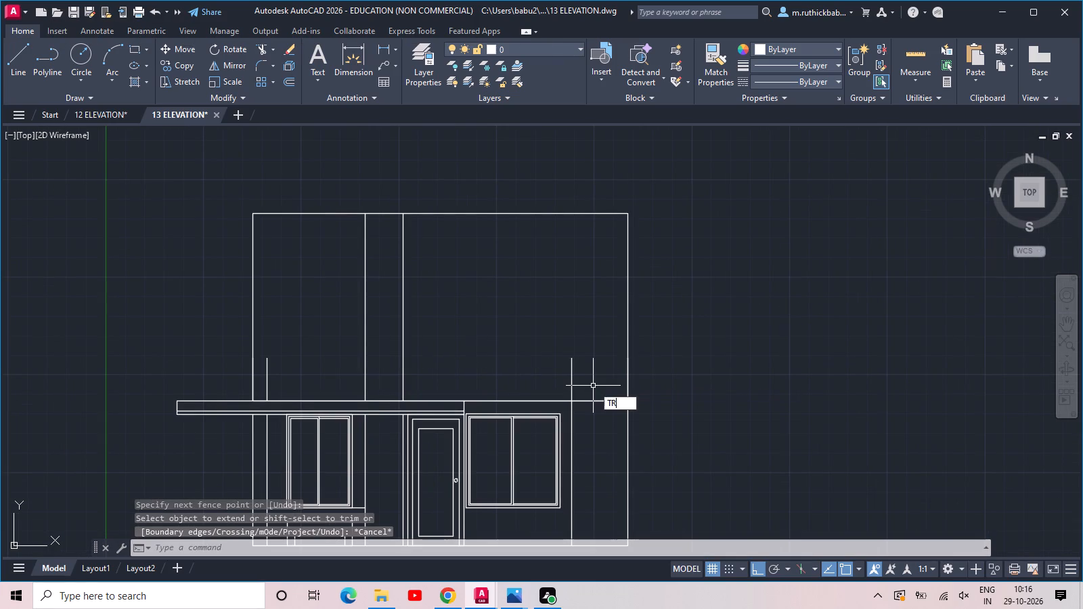
pyautogui.press('space')
pyautogui.press('space')
pyautogui.scroll(2, 577, 391)
pyautogui.moveTo(579, 386); pyautogui.dragTo(573, 382)
pyautogui.click(523, 348)
pyautogui.press('Escape')
pyautogui.scroll(-1, 600, 348)
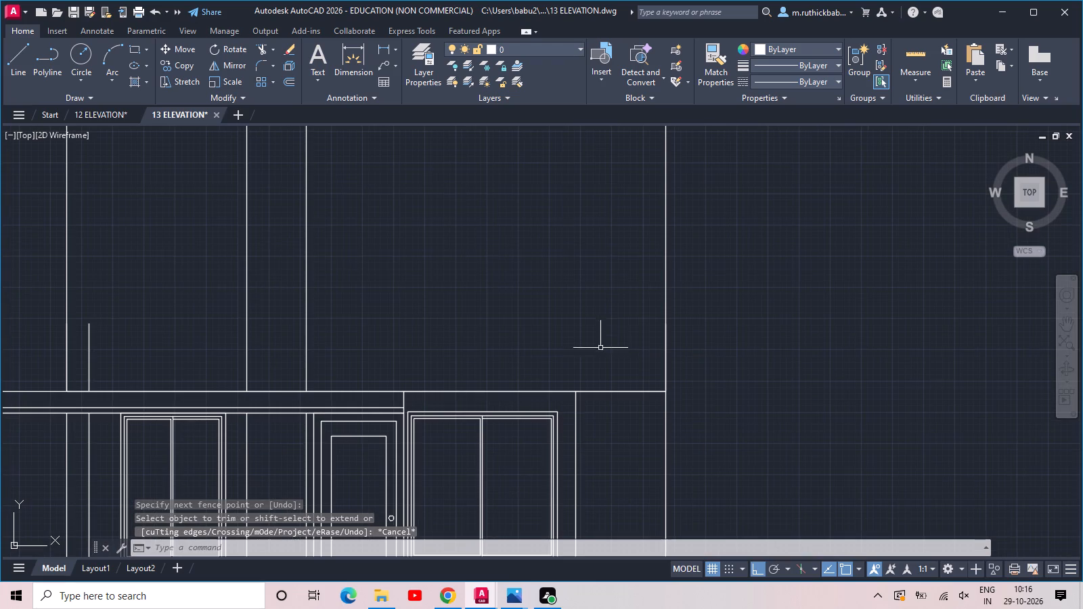
# Draw a vertical line from the upper storey's bottom edge to its top edge, between the lower storey's rightmost division line and the right edge.
pyautogui.press('l')
pyautogui.press('space')
pyautogui.click(605, 394)
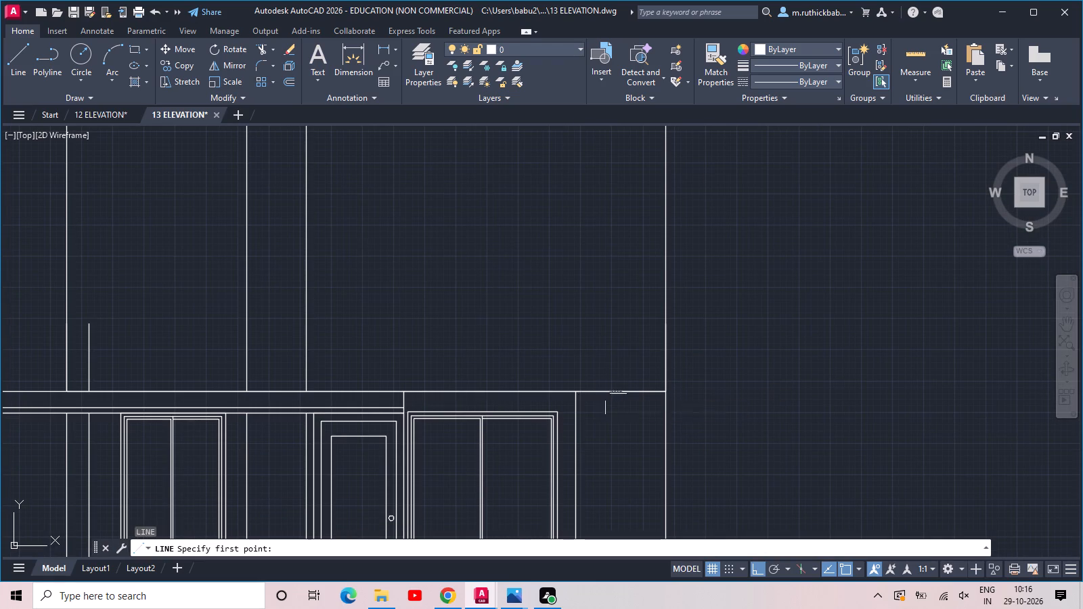
pyautogui.moveTo(582, 273); pyautogui.dragTo(587, 518, button='middle')
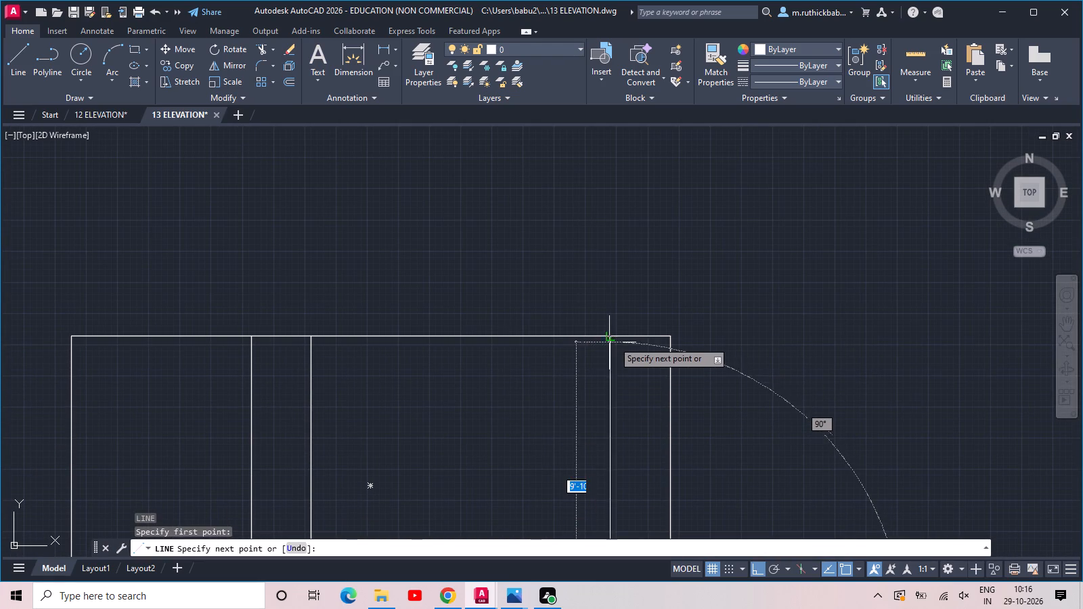
pyautogui.click(613, 338)
pyautogui.press('Escape')
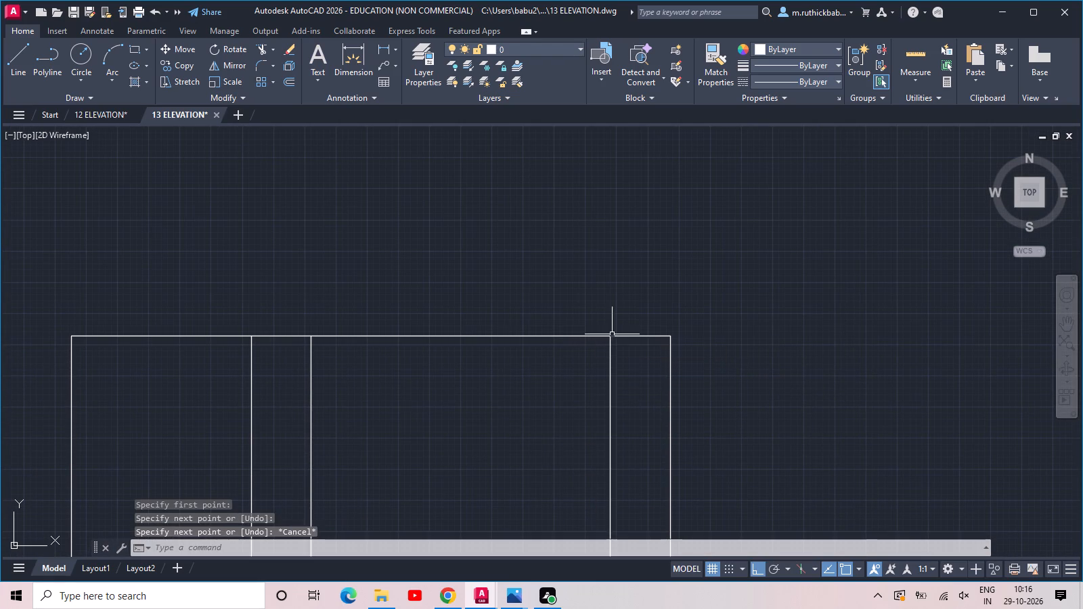
# Extend the leftmost division line above the canopy up to the upper storey's top edge.
pyautogui.scroll(-2, 612, 334)
pyautogui.moveTo(621, 352); pyautogui.dragTo(612, 282, button='middle')
pyautogui.scroll(2, 567, 372)
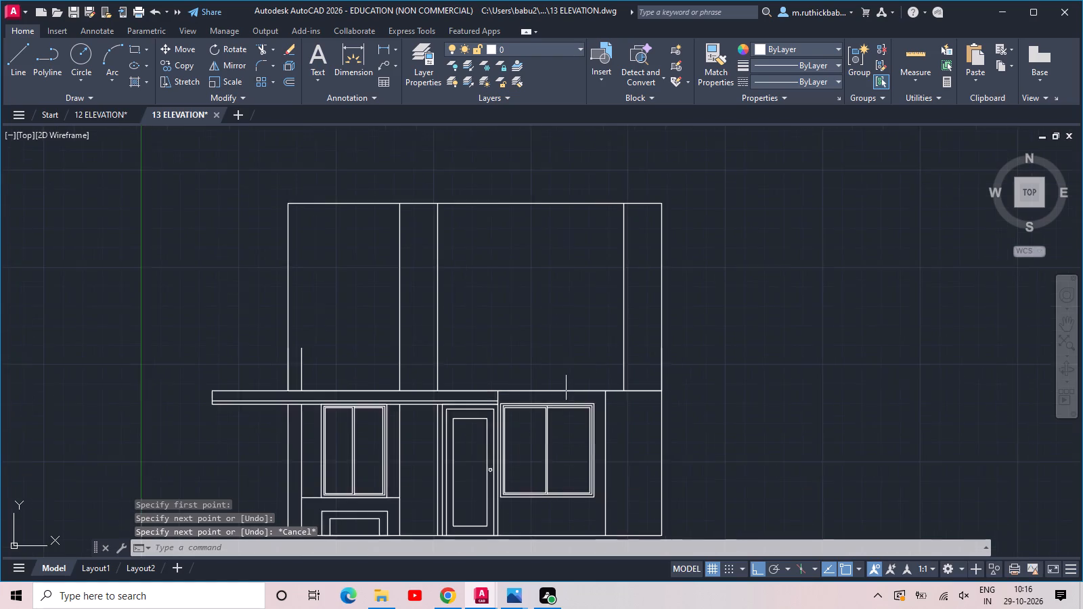
pyautogui.moveTo(500, 382); pyautogui.dragTo(692, 392, button='middle')
pyautogui.moveTo(417, 344); pyautogui.dragTo(495, 330, button='middle')
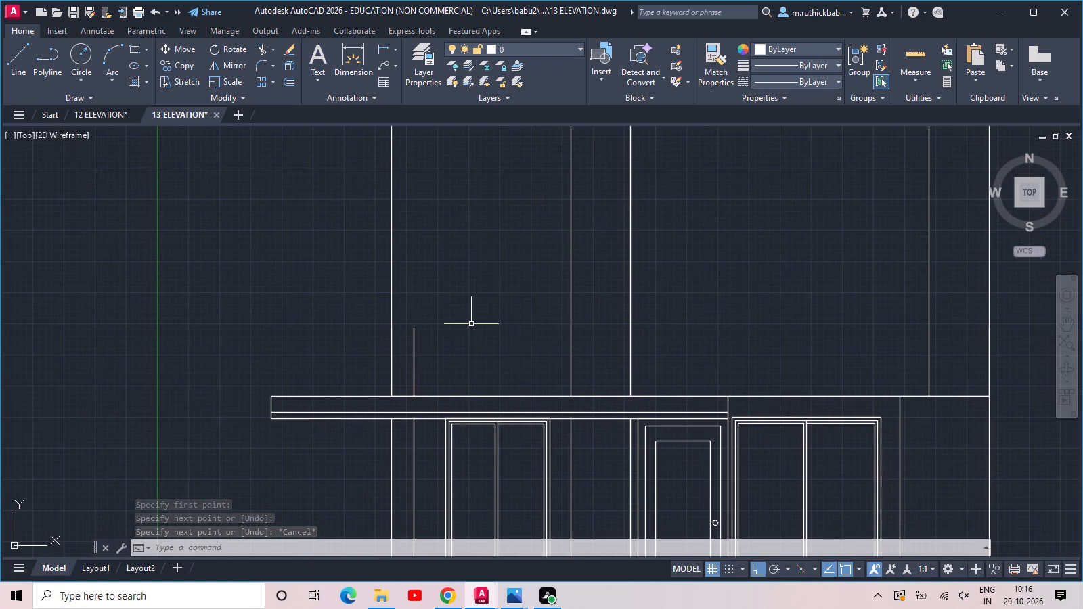
pyautogui.press('e')
pyautogui.press('x')
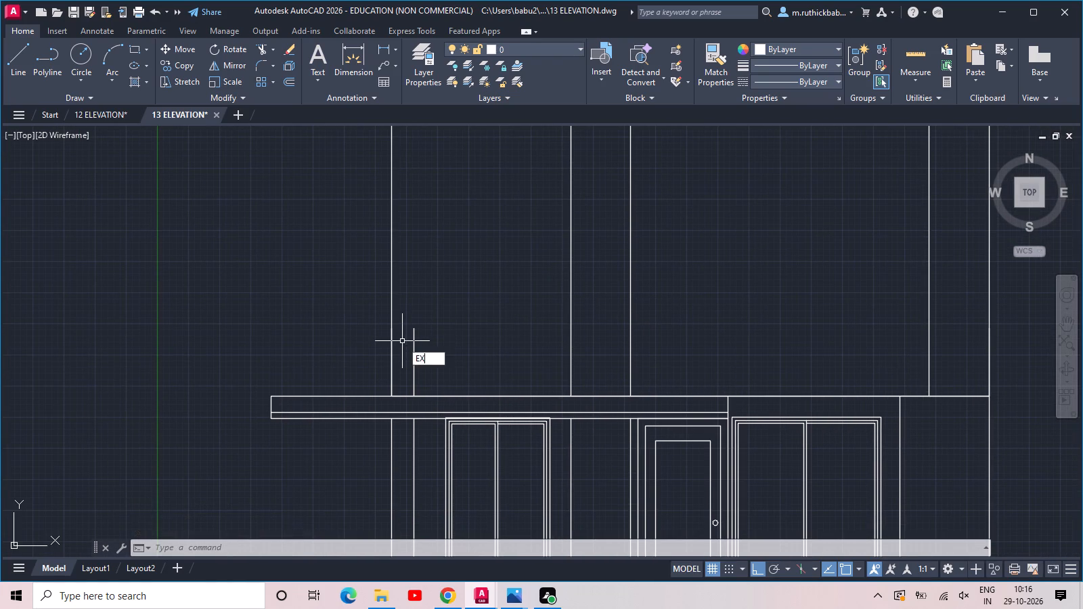
pyautogui.press('space')
pyautogui.press('space')
pyautogui.click(413, 354)
pyautogui.press('Escape')
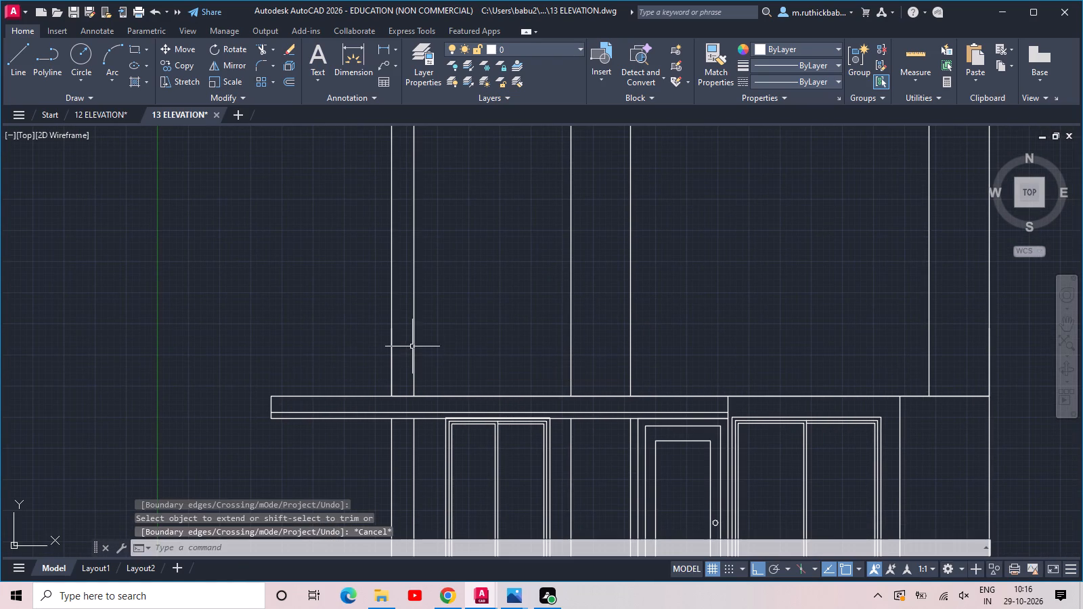
# Trim away the upper storey's narrow strip left of the first division line, including the doubled left edge and top-edge overhang.
pyautogui.write('TR')
pyautogui.press('space')
pyautogui.press('space')
pyautogui.click(403, 338)
pyautogui.click(381, 315)
pyautogui.scroll(-2, 381, 315)
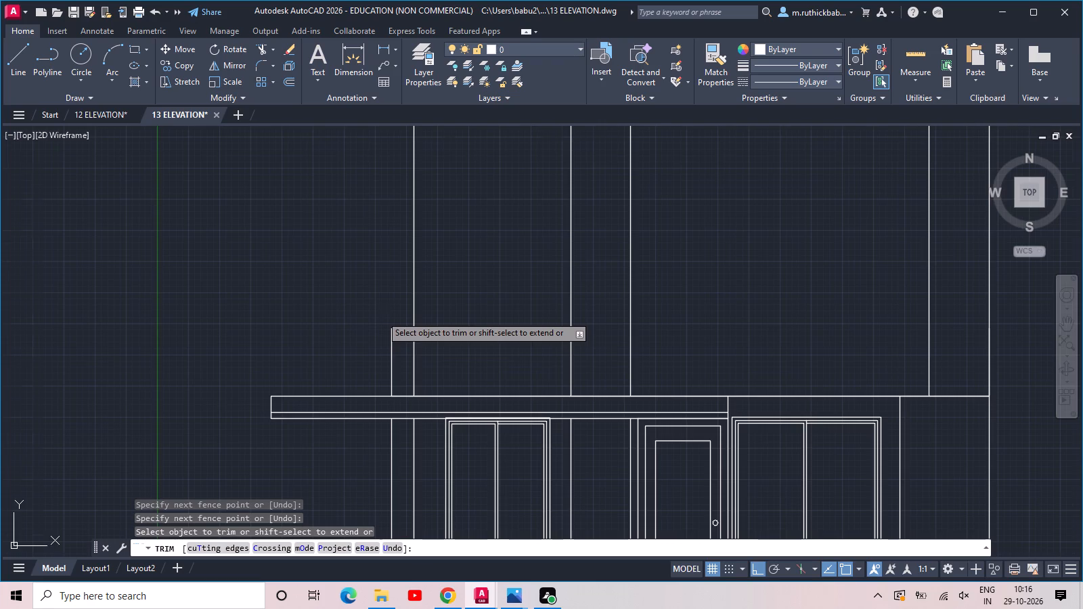
pyautogui.scroll(2, 387, 327)
pyautogui.moveTo(388, 340); pyautogui.dragTo(384, 333)
pyautogui.click(369, 313)
pyautogui.scroll(-2, 368, 303)
pyautogui.moveTo(363, 245); pyautogui.dragTo(367, 351, button='middle')
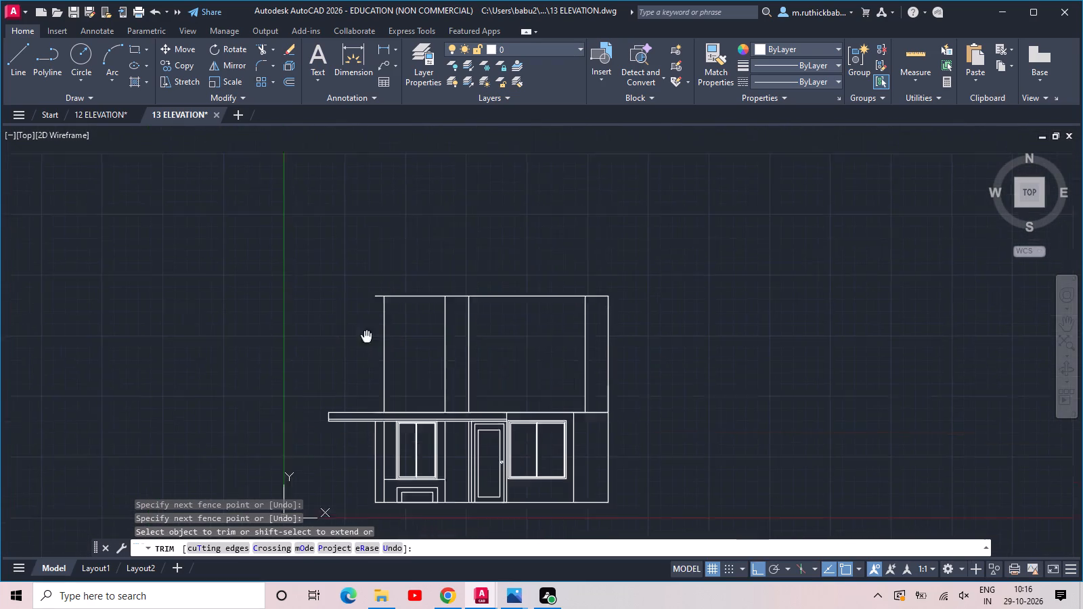
pyautogui.moveTo(367, 351); pyautogui.dragTo(370, 383, button='middle')
pyautogui.scroll(3, 386, 353)
pyautogui.click(385, 342)
pyautogui.click(349, 420)
pyautogui.scroll(-3, 353, 395)
pyautogui.press('Escape')
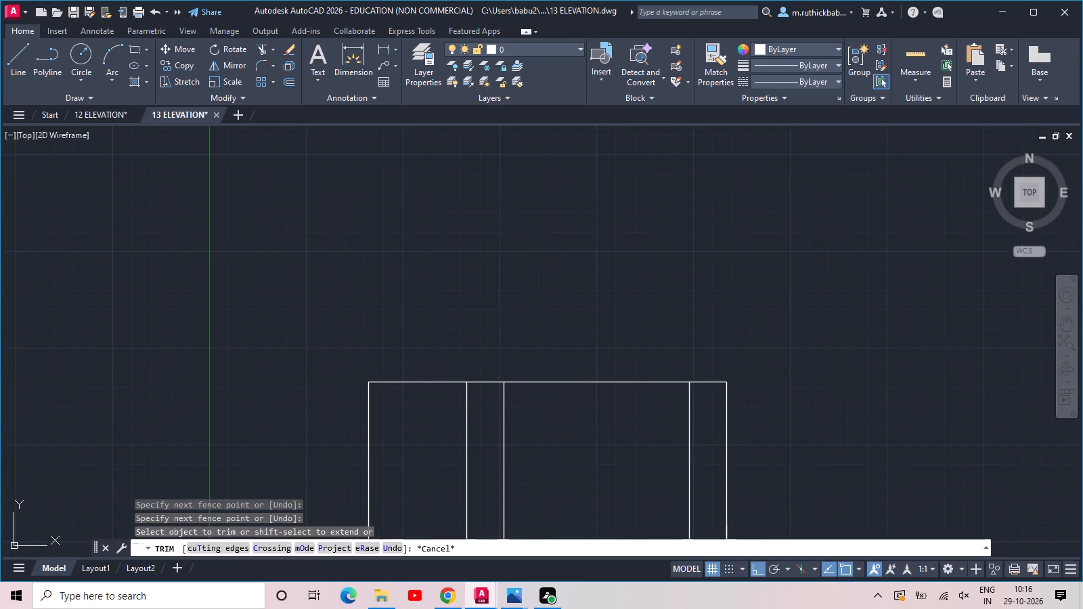
# Copy the lower storey's left window straight up into the upper storey's left bay, just above the canopy.
pyautogui.moveTo(519, 307); pyautogui.dragTo(500, 202, button='middle')
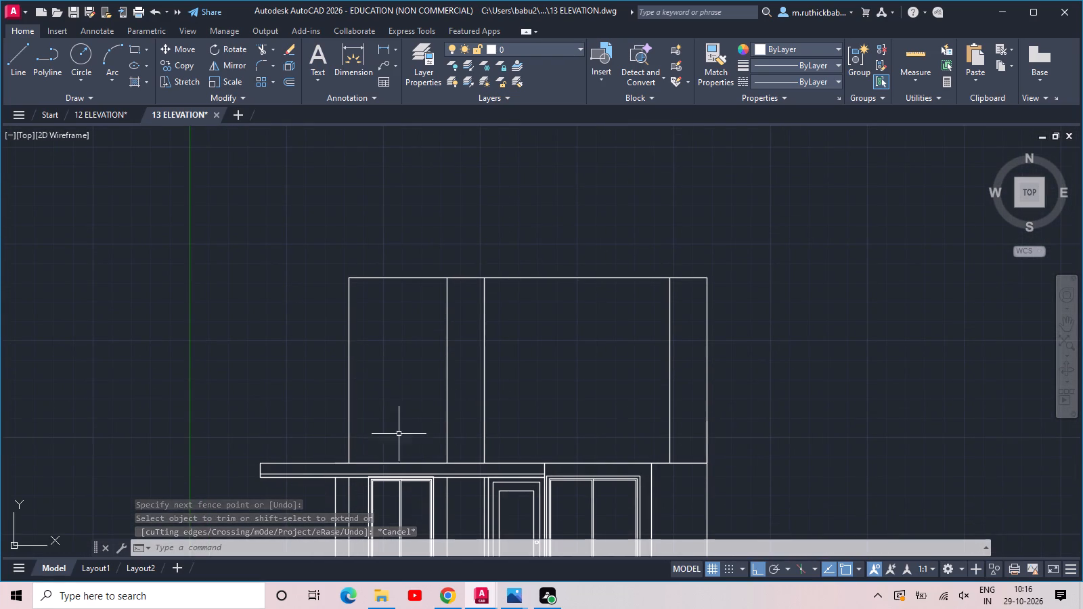
pyautogui.moveTo(399, 434); pyautogui.dragTo(430, 317, button='middle')
pyautogui.scroll(1, 422, 414)
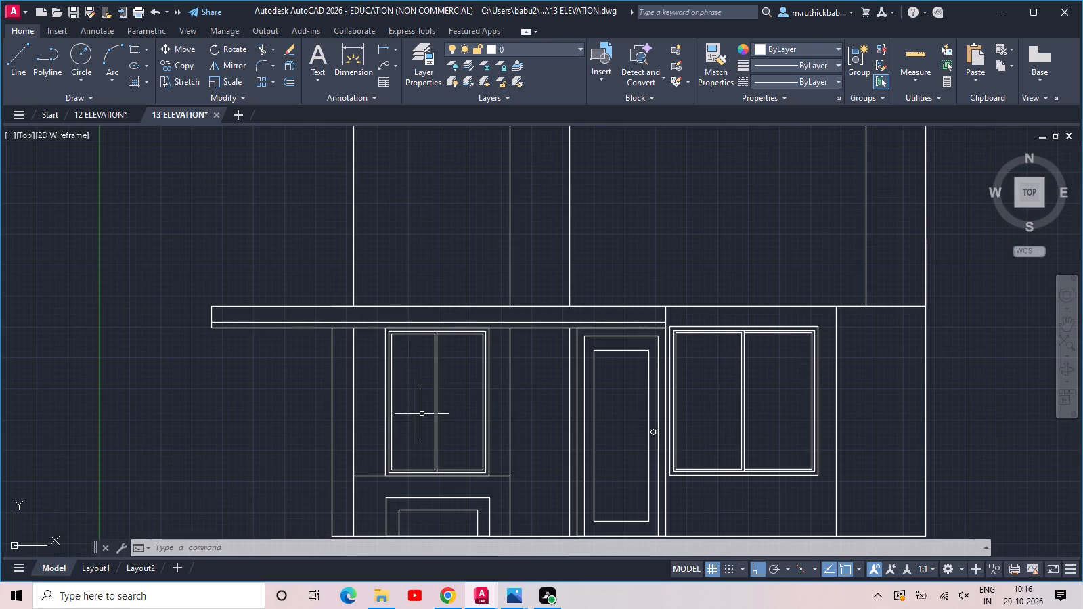
pyautogui.moveTo(419, 412); pyautogui.dragTo(393, 393)
pyautogui.click(370, 374)
pyautogui.press('c')
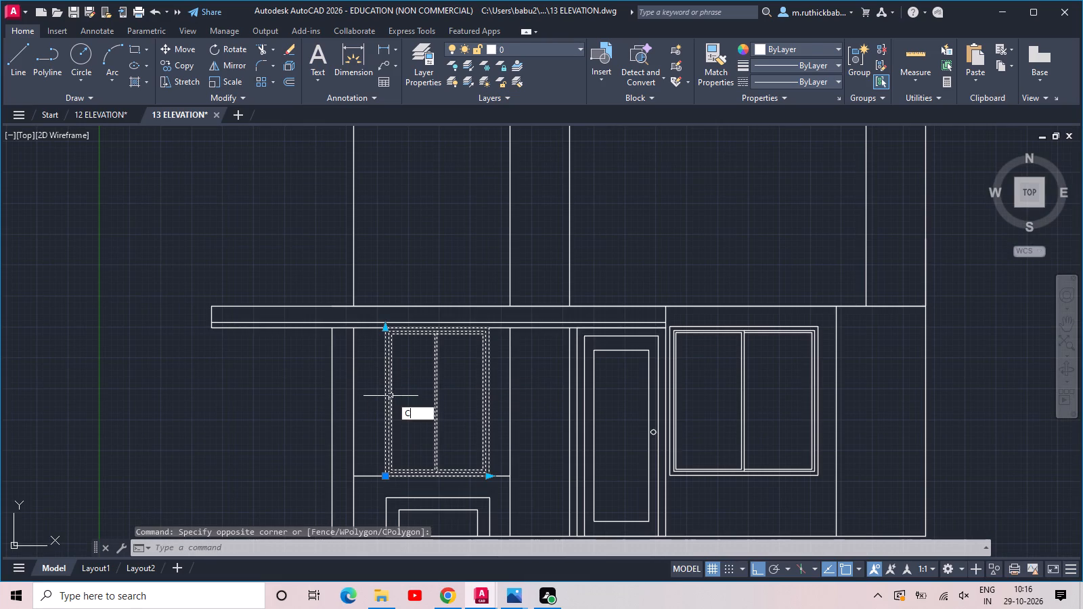
pyautogui.write('O')
pyautogui.press('space')
pyautogui.click(382, 480)
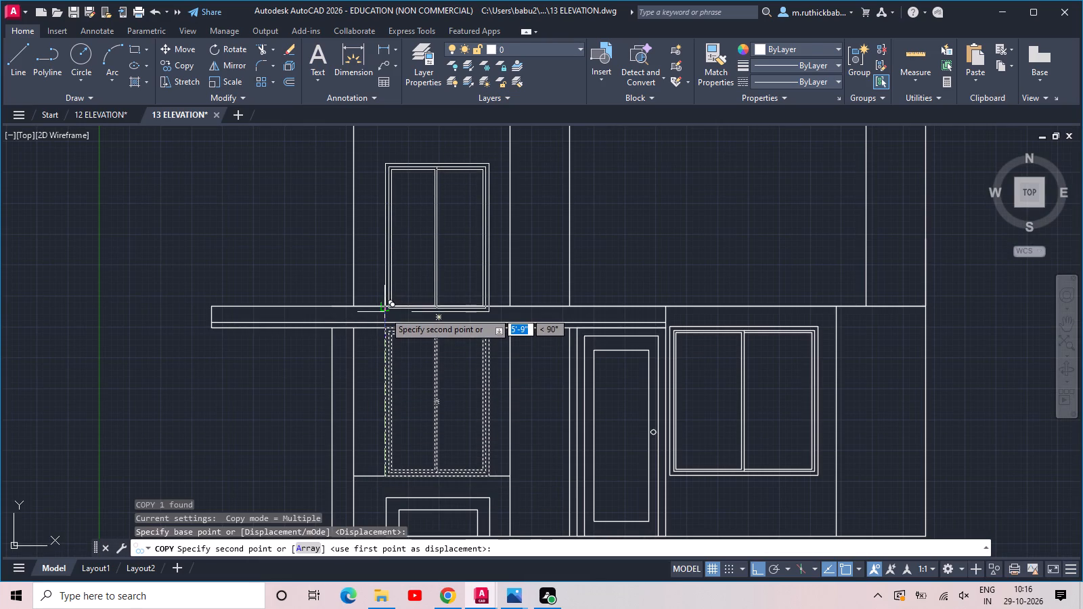
pyautogui.click(384, 288)
pyautogui.press('Escape')
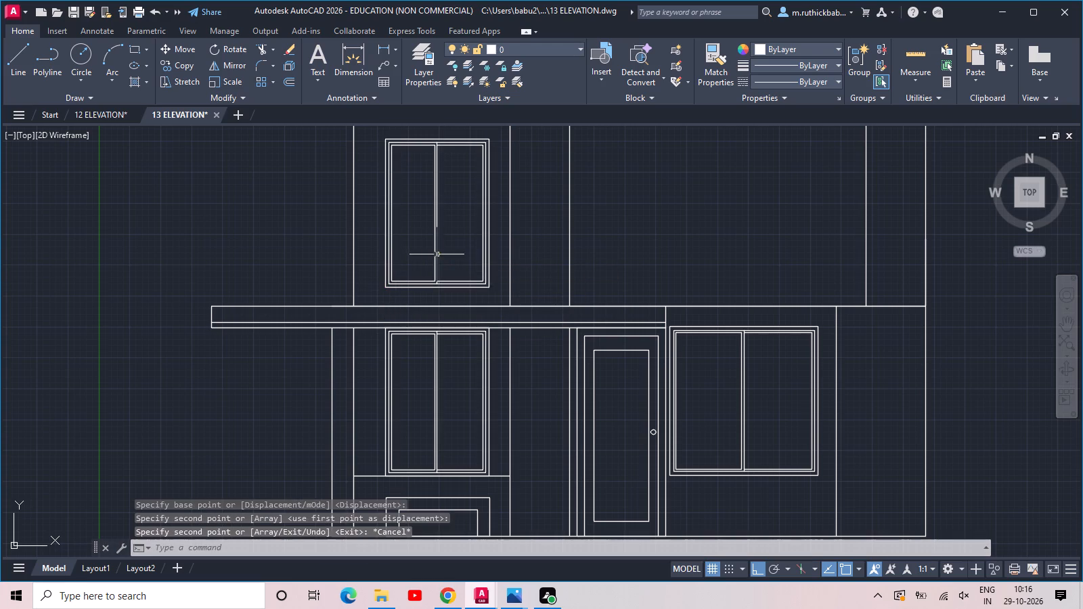
# Copy the lower storey's right window straight up by the lower storey's height into the upper storey's wide bay.
pyautogui.moveTo(458, 263); pyautogui.dragTo(392, 330, button='middle')
pyautogui.scroll(-1, 431, 329)
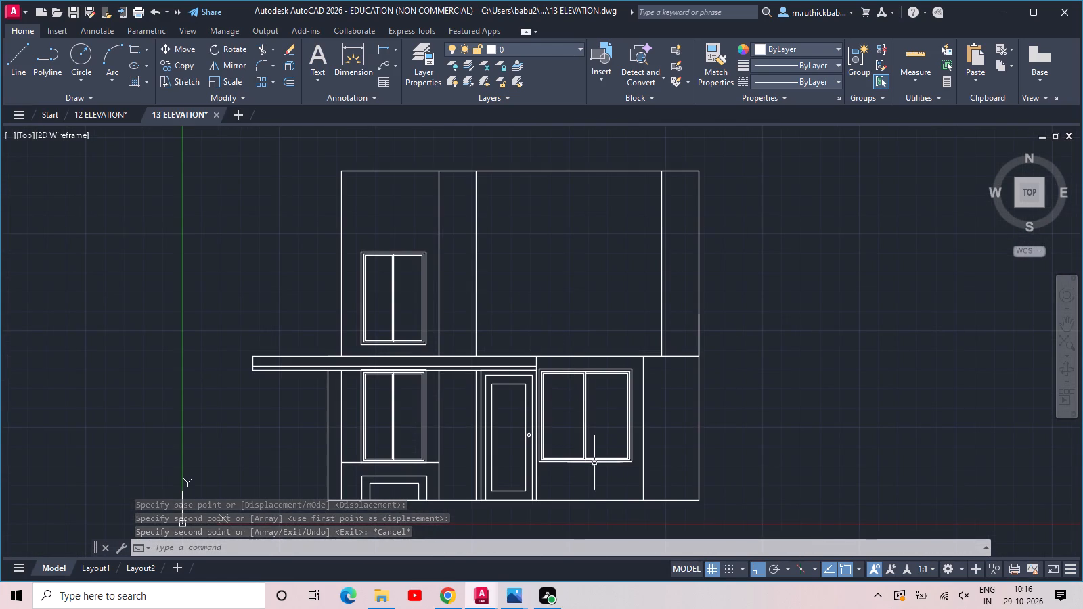
pyautogui.scroll(1, 598, 496)
pyautogui.moveTo(628, 473); pyautogui.dragTo(623, 466)
pyautogui.click(565, 406)
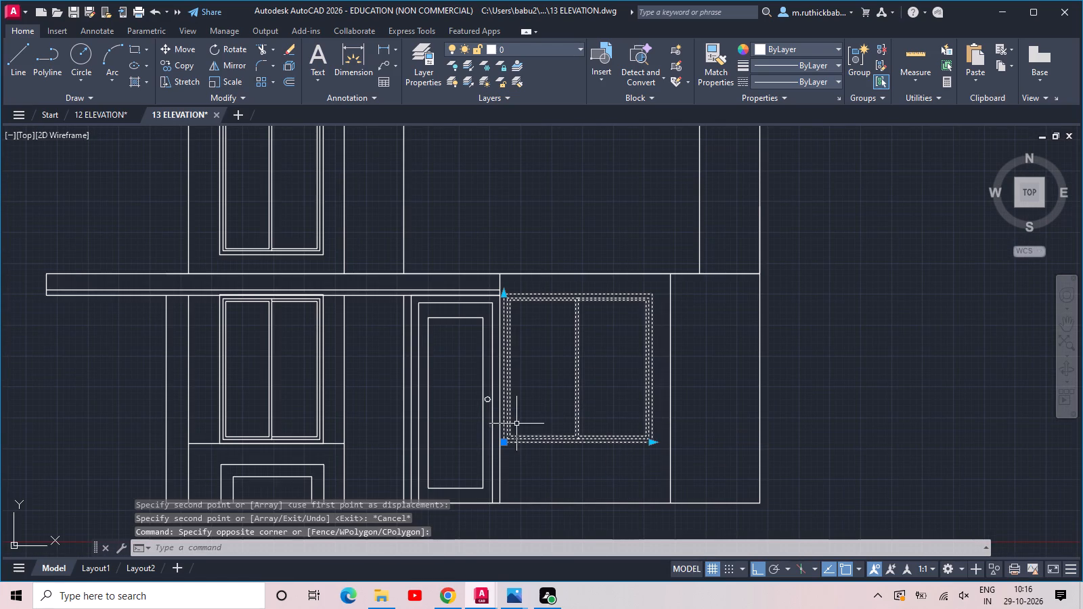
pyautogui.write('CO')
pyautogui.press('space')
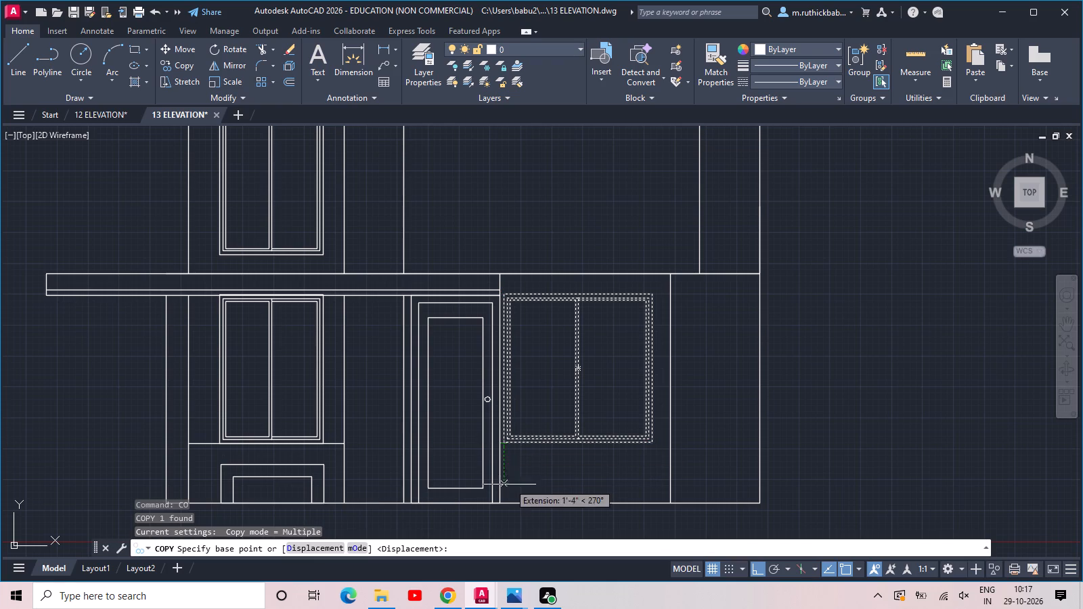
pyautogui.click(500, 500)
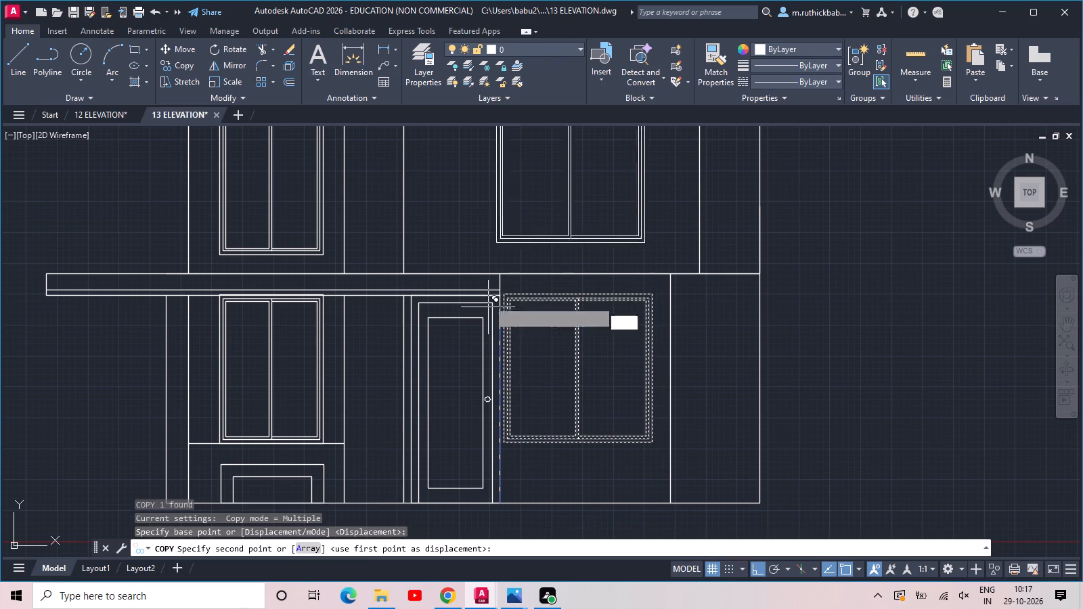
pyautogui.click(497, 274)
pyautogui.scroll(-2, 527, 260)
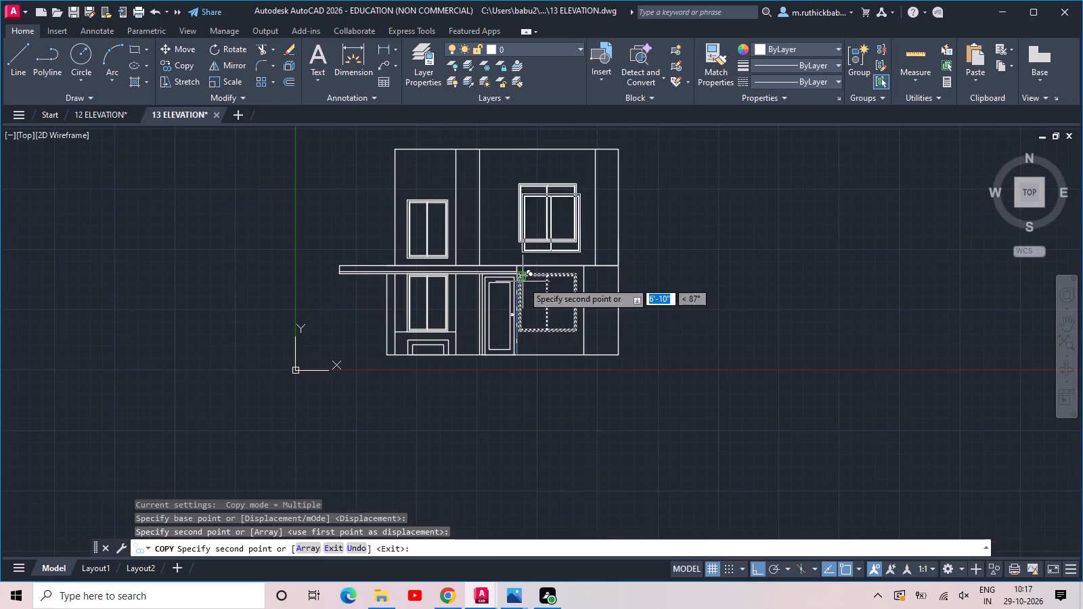
pyautogui.press('Escape')
# Move the upper storey's right window straight down so its bottom edge aligns with the upper left window's bottom.
pyautogui.scroll(1, 537, 256)
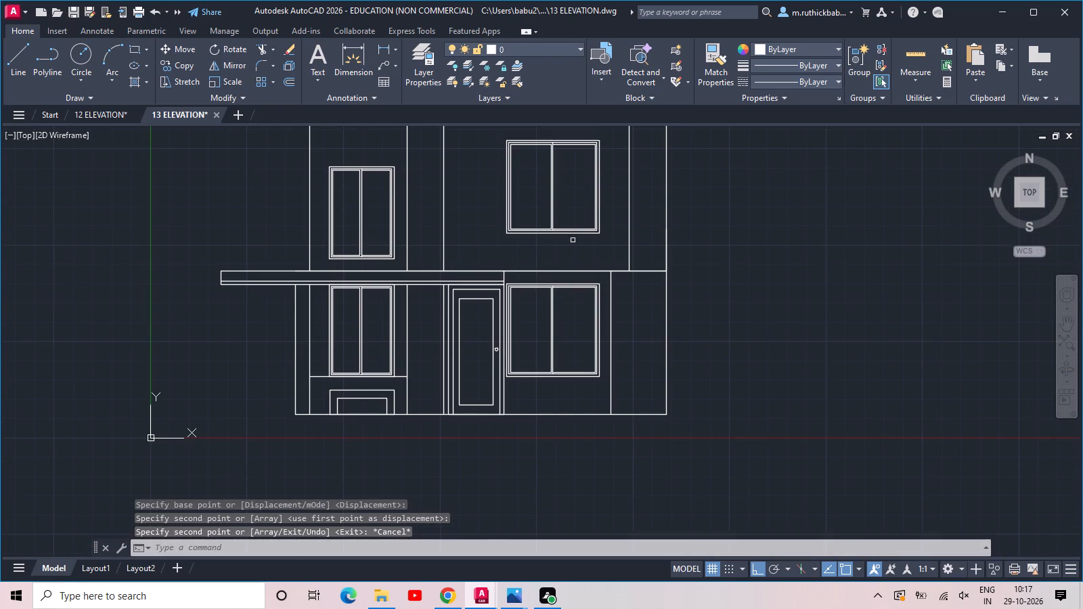
pyautogui.click(605, 135)
pyautogui.click(489, 191)
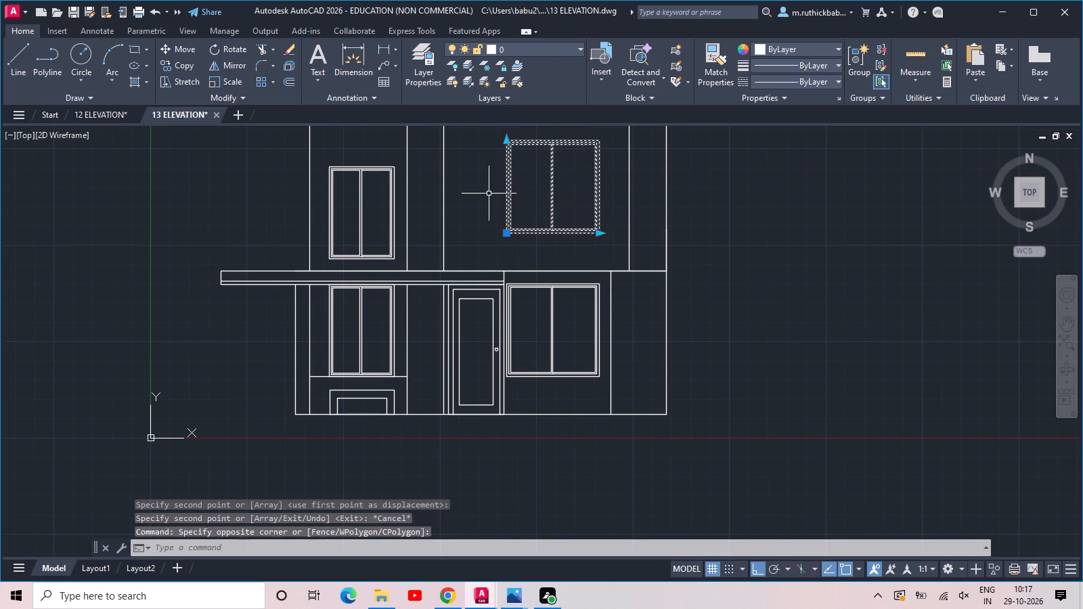
pyautogui.write('MOV')
pyautogui.press('space')
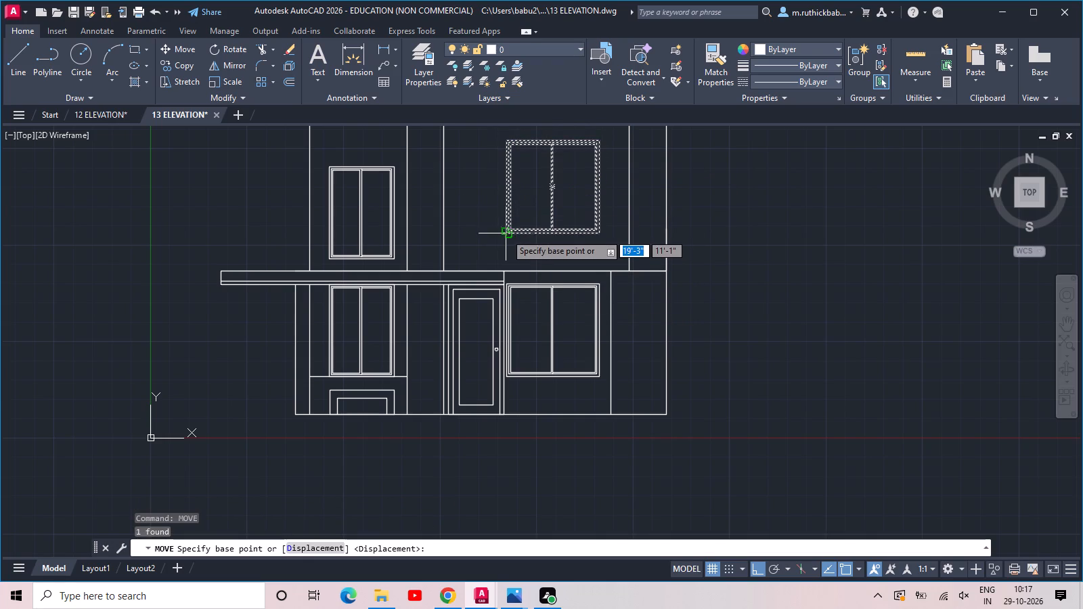
pyautogui.click(506, 233)
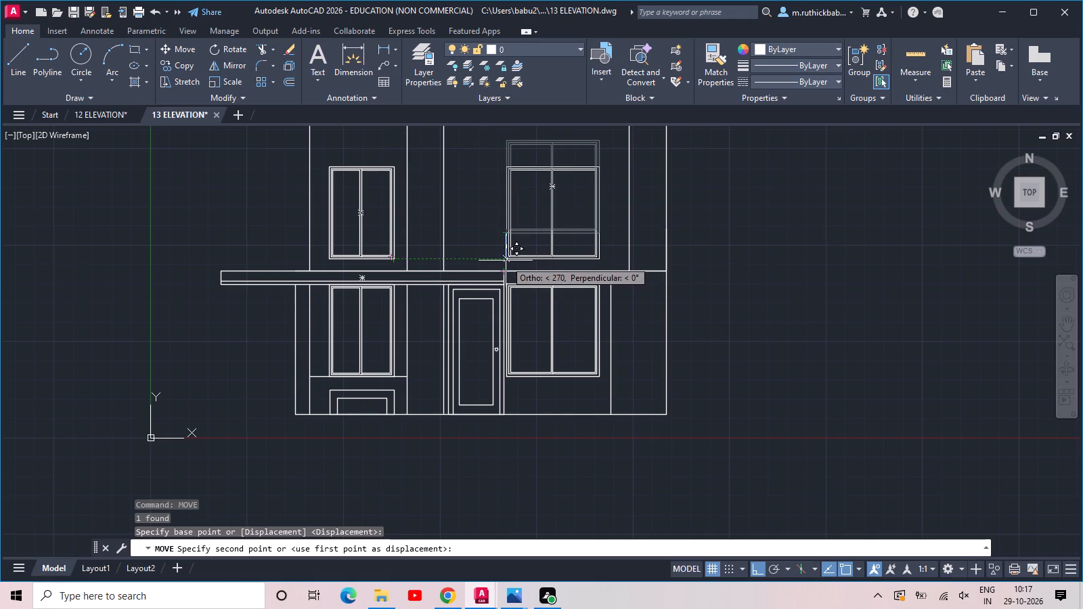
pyautogui.click(506, 261)
pyautogui.press('Escape')
# Draw a tall narrow rectangle about 3'-7" wide and 23' high in the empty space right of the building.
pyautogui.moveTo(526, 243); pyautogui.dragTo(483, 281, button='middle')
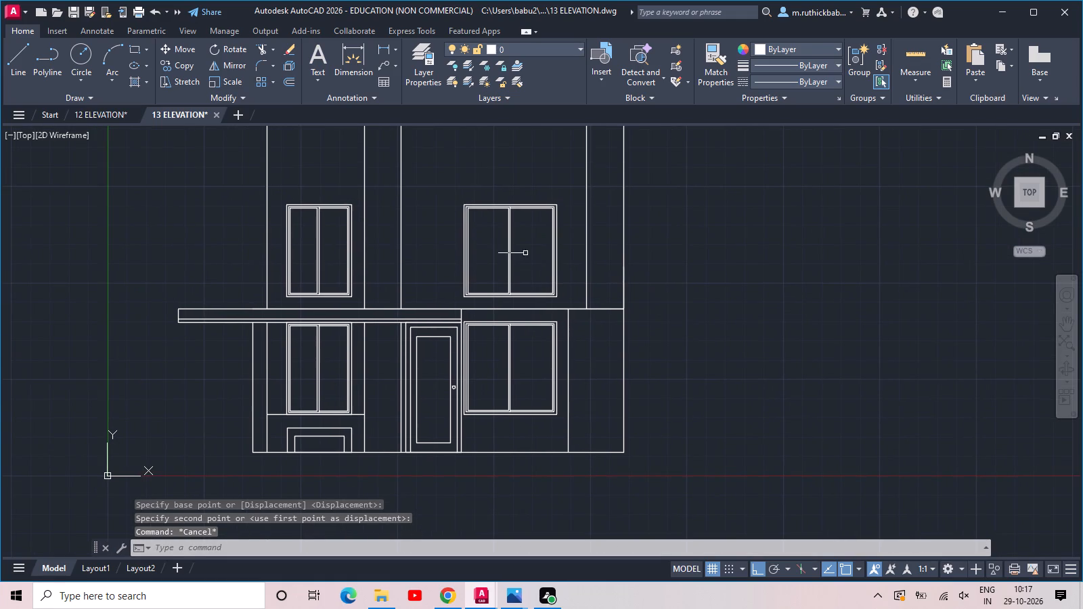
pyautogui.scroll(-1, 553, 210)
pyautogui.moveTo(563, 185); pyautogui.dragTo(528, 254, button='middle')
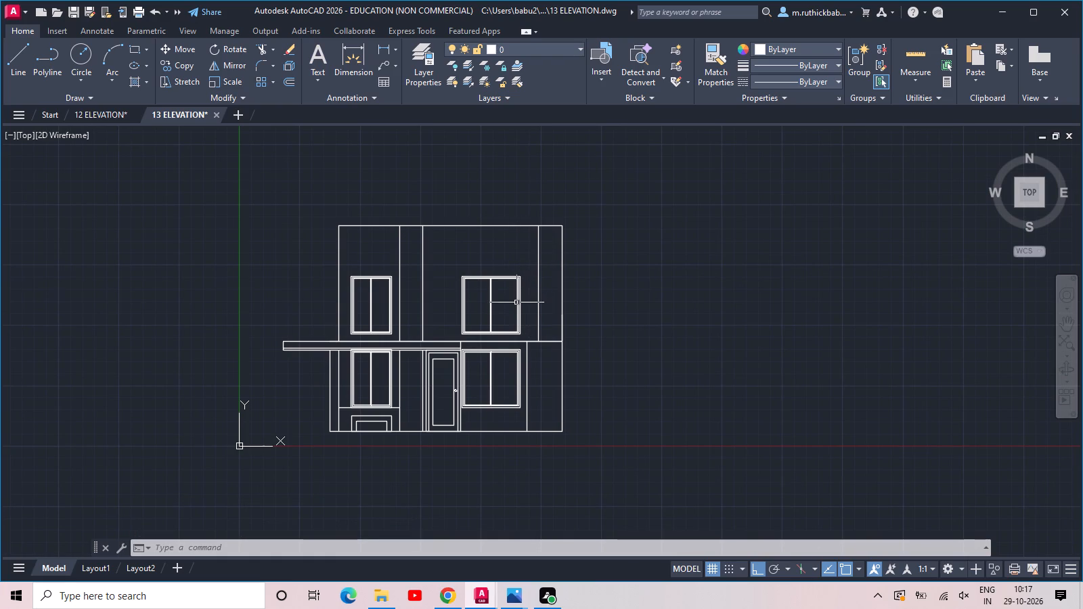
pyautogui.write('REC')
pyautogui.press('space')
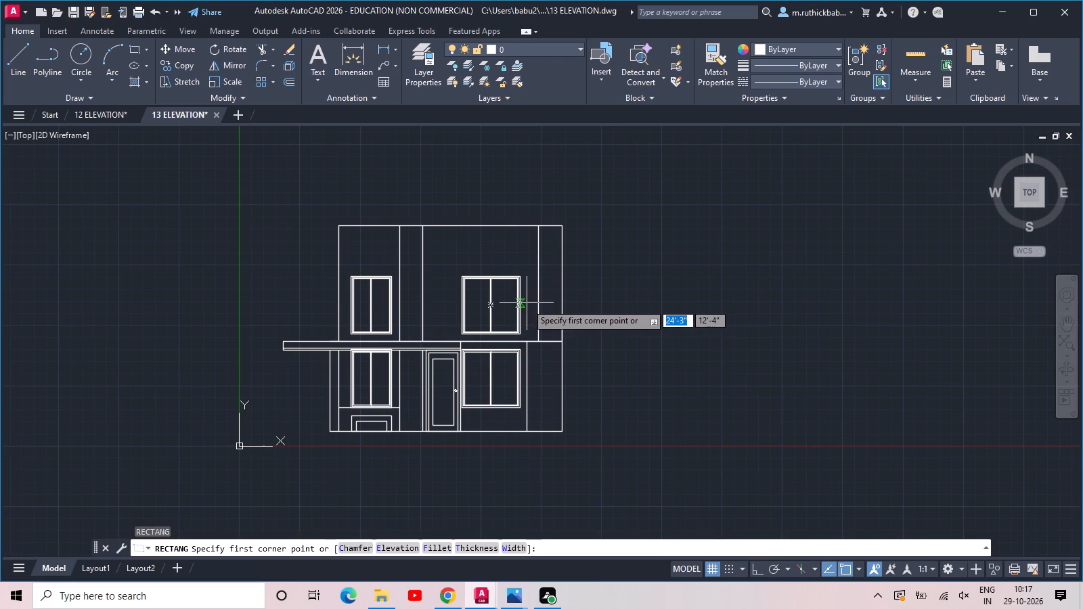
pyautogui.moveTo(565, 318); pyautogui.dragTo(527, 328, button='middle')
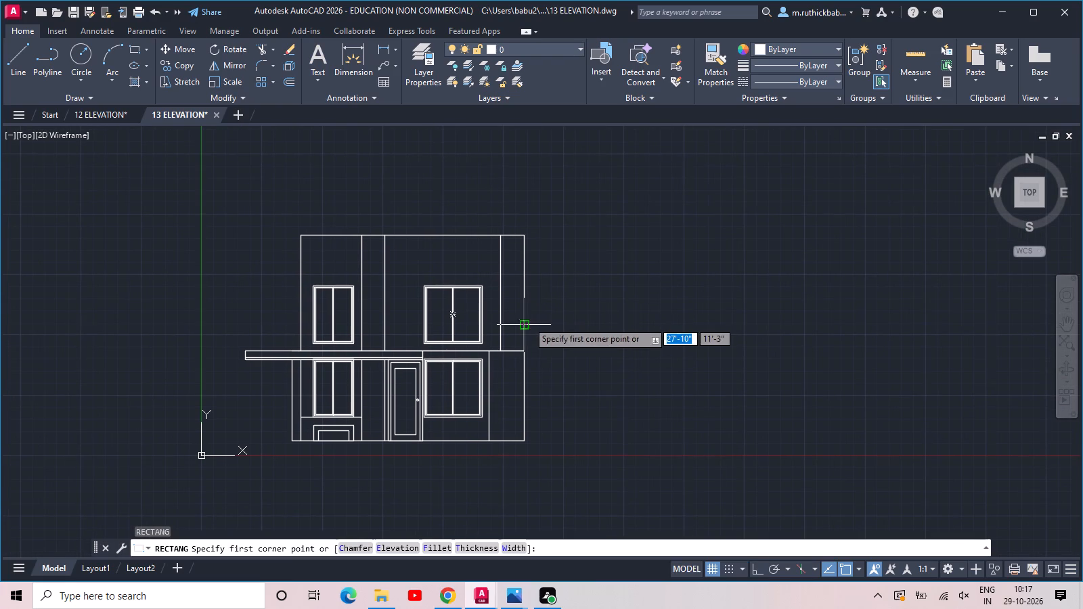
pyautogui.moveTo(567, 323); pyautogui.dragTo(556, 320)
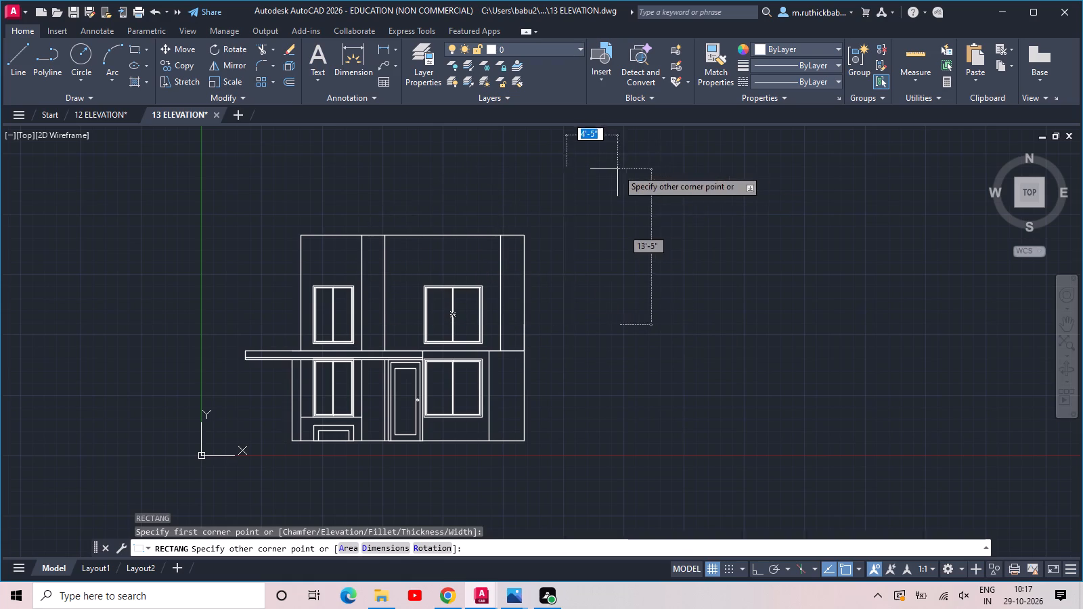
pyautogui.moveTo(609, 166); pyautogui.dragTo(580, 304, button='middle')
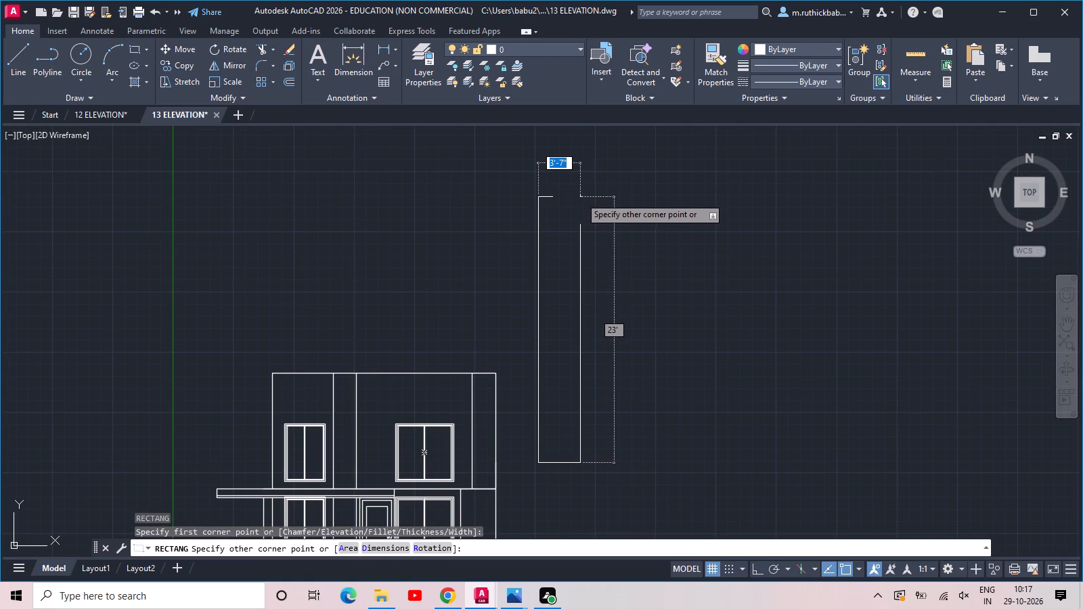
pyautogui.click(580, 197)
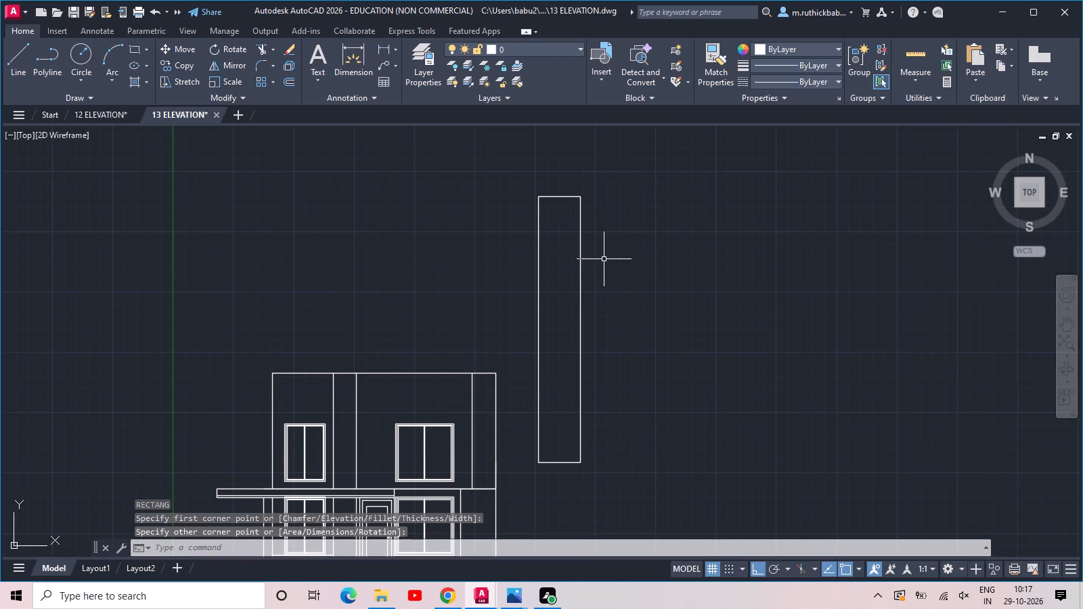
# Rotate the tall narrow rectangle by 45 degrees about its top edge's midpoint, with Ortho turned off.
pyautogui.press('r')
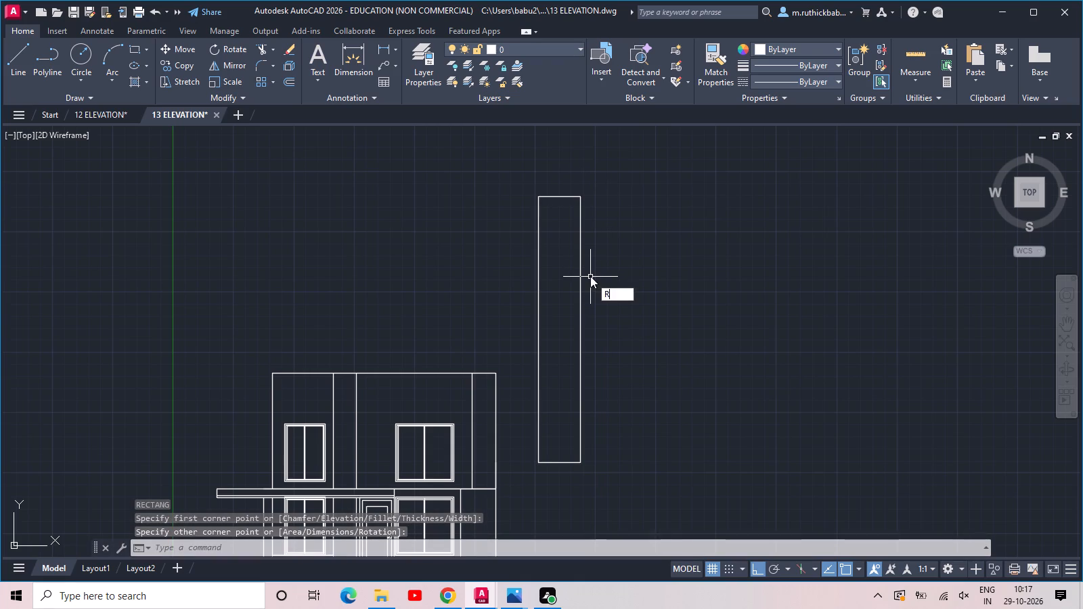
pyautogui.write('O')
pyautogui.press('space')
pyautogui.click(594, 291)
pyautogui.click(440, 195)
pyautogui.press('space')
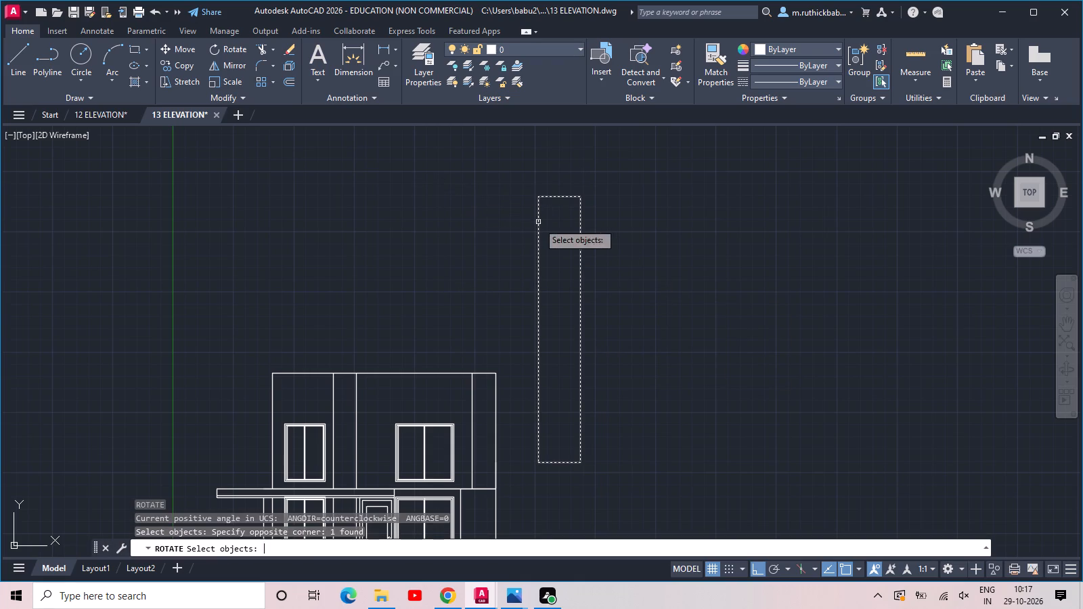
pyautogui.click(557, 198)
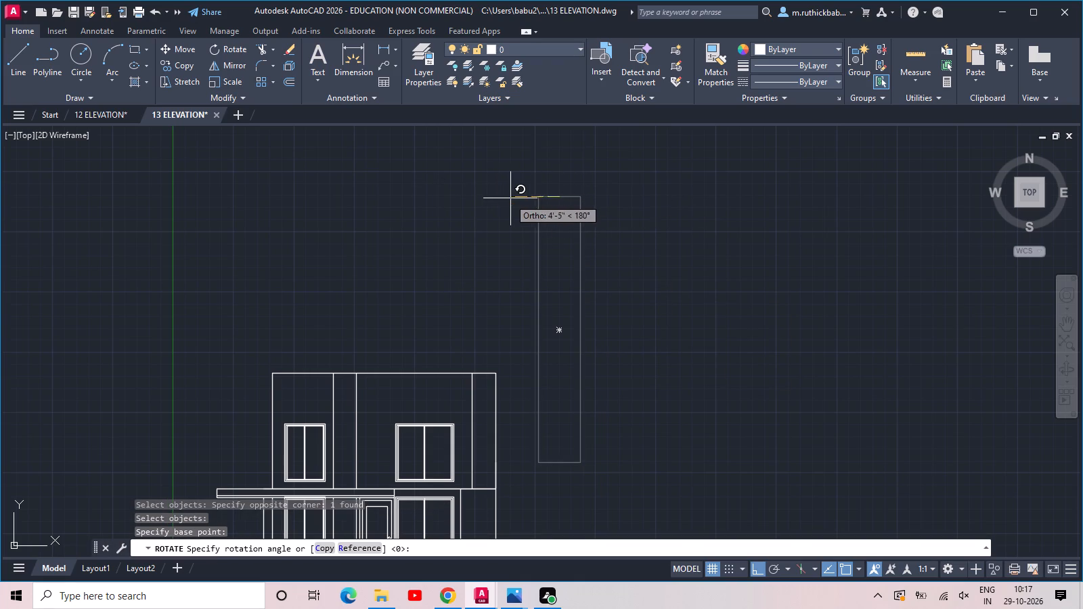
pyautogui.click(757, 568)
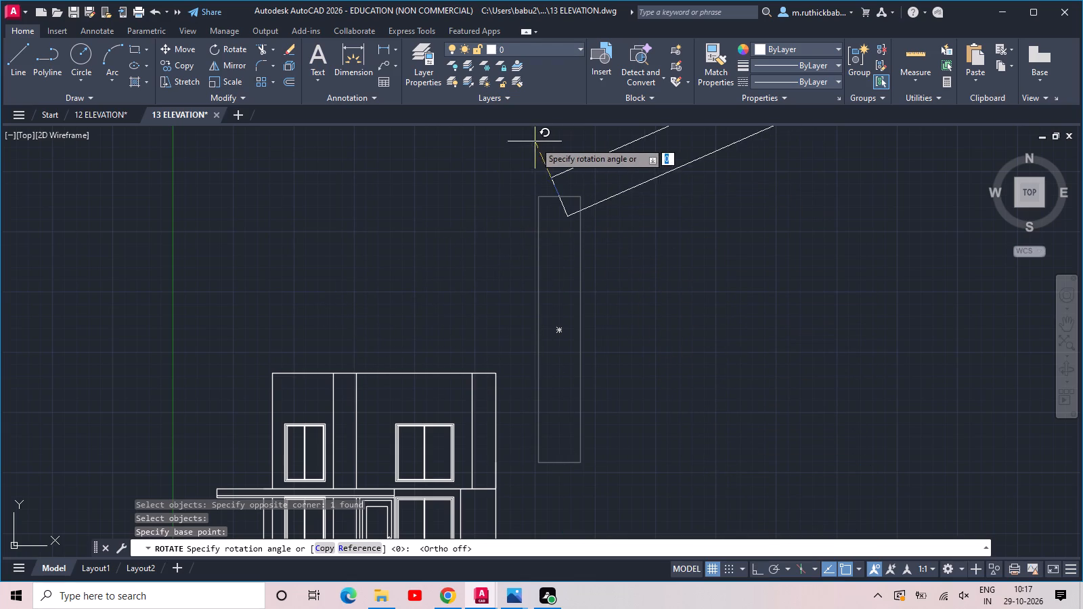
pyautogui.moveTo(570, 125); pyautogui.dragTo(558, 304, button='middle')
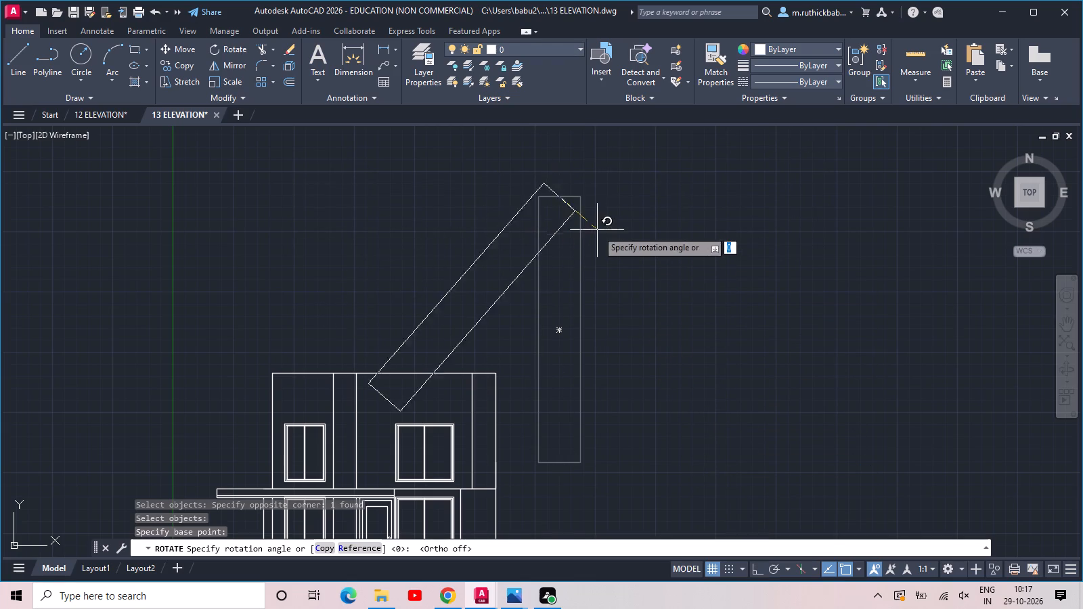
pyautogui.moveTo(597, 230); pyautogui.dragTo(611, 334, button='middle')
pyautogui.scroll(-1, 633, 277)
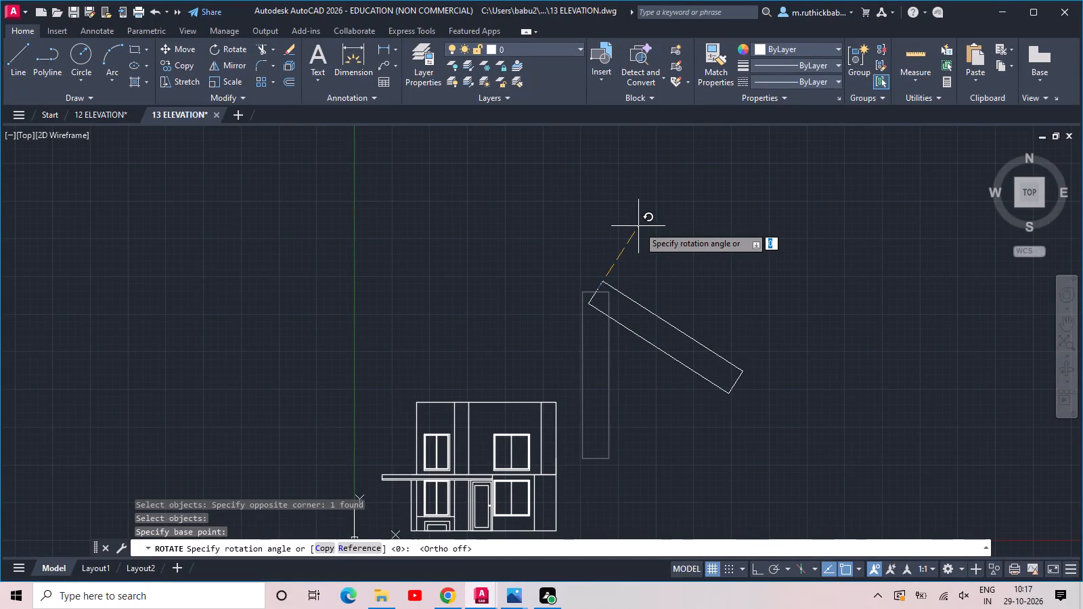
pyautogui.write('45')
pyautogui.press('Return')
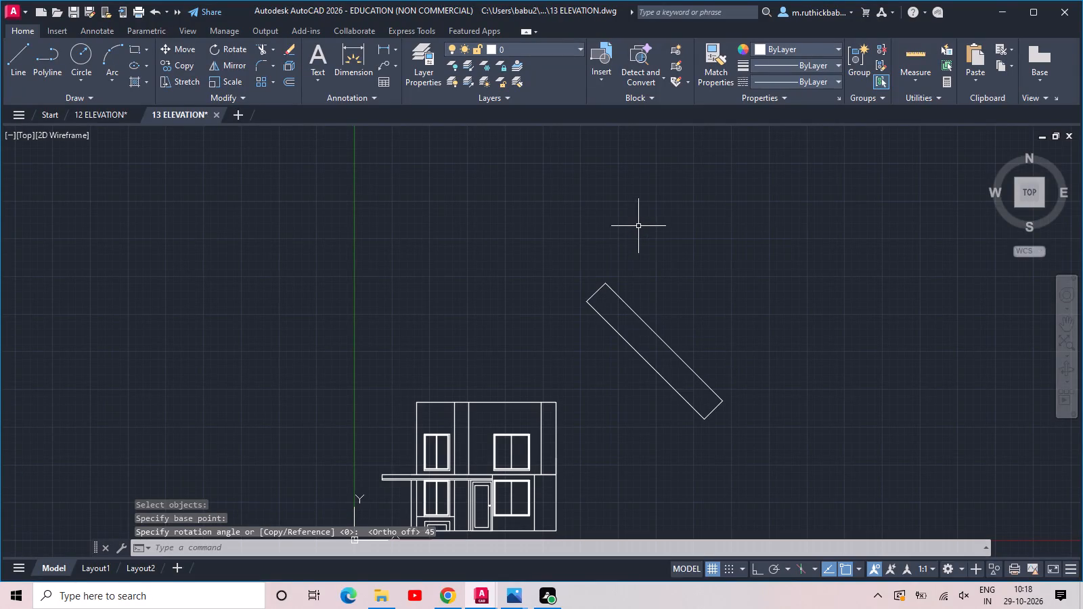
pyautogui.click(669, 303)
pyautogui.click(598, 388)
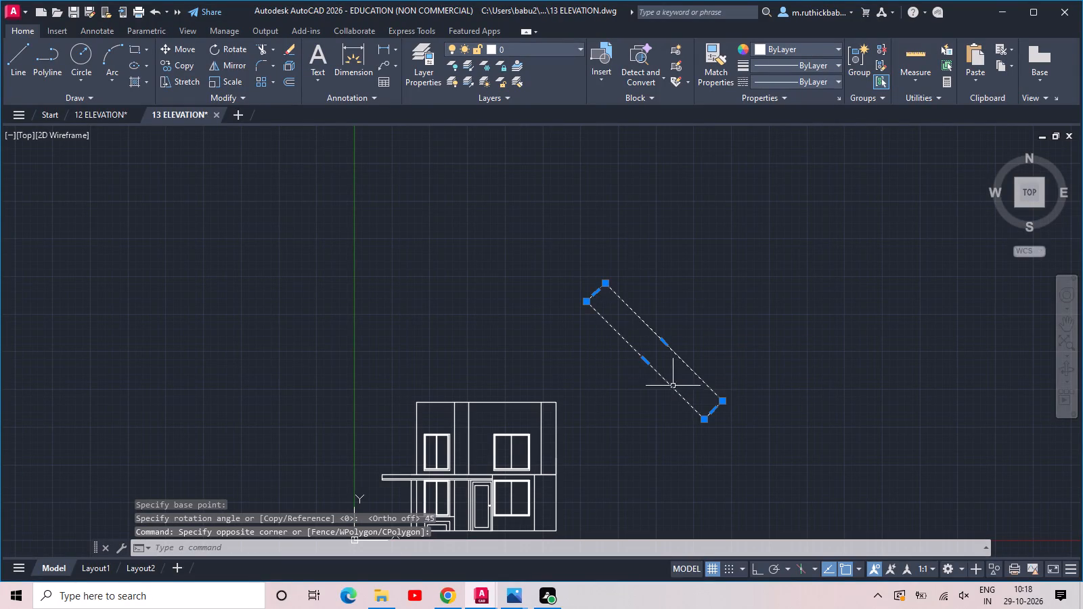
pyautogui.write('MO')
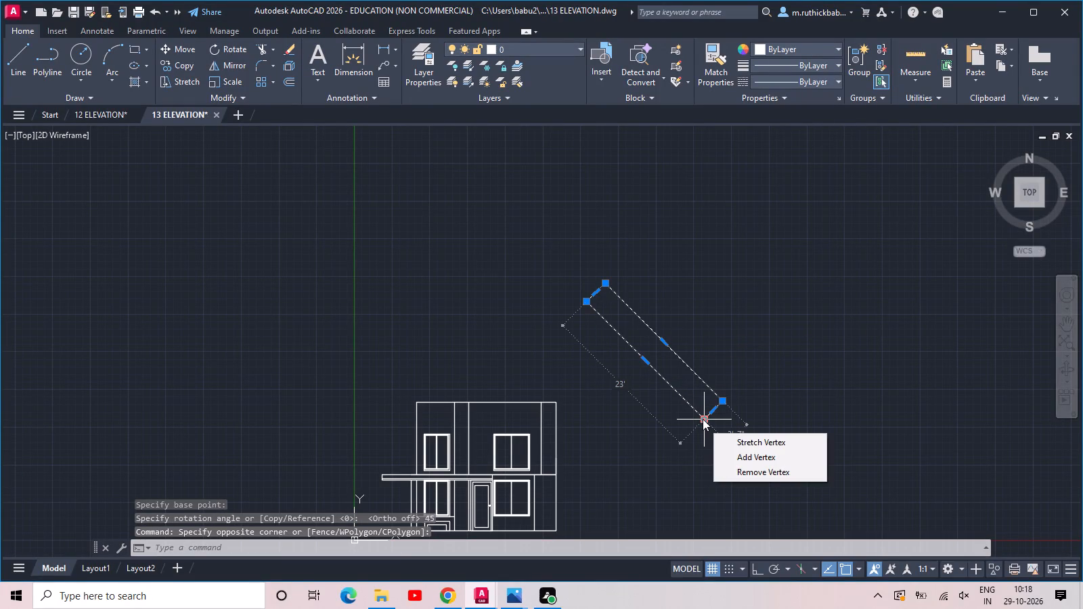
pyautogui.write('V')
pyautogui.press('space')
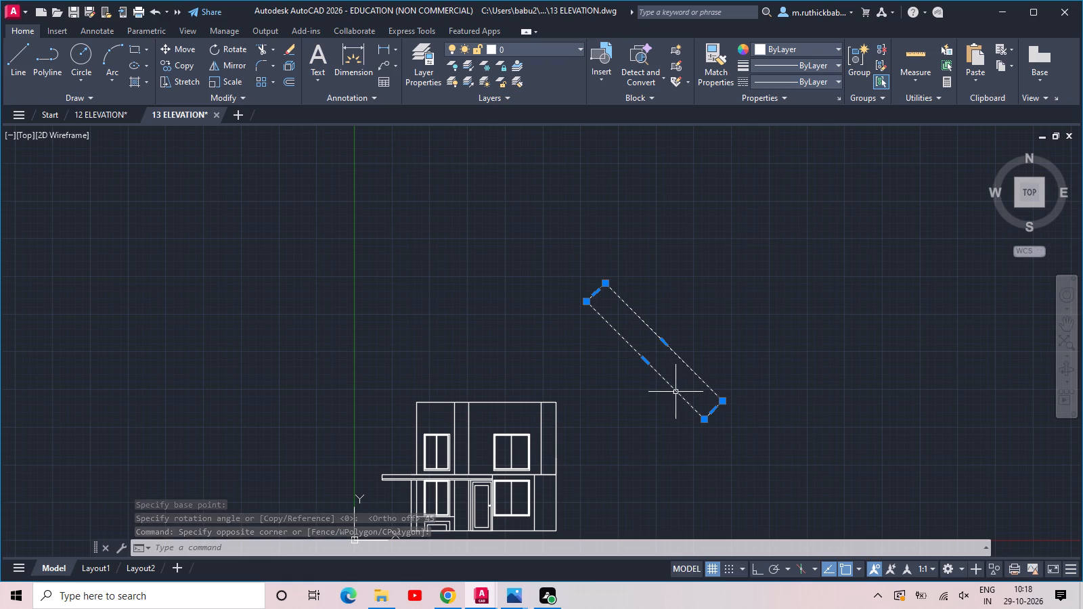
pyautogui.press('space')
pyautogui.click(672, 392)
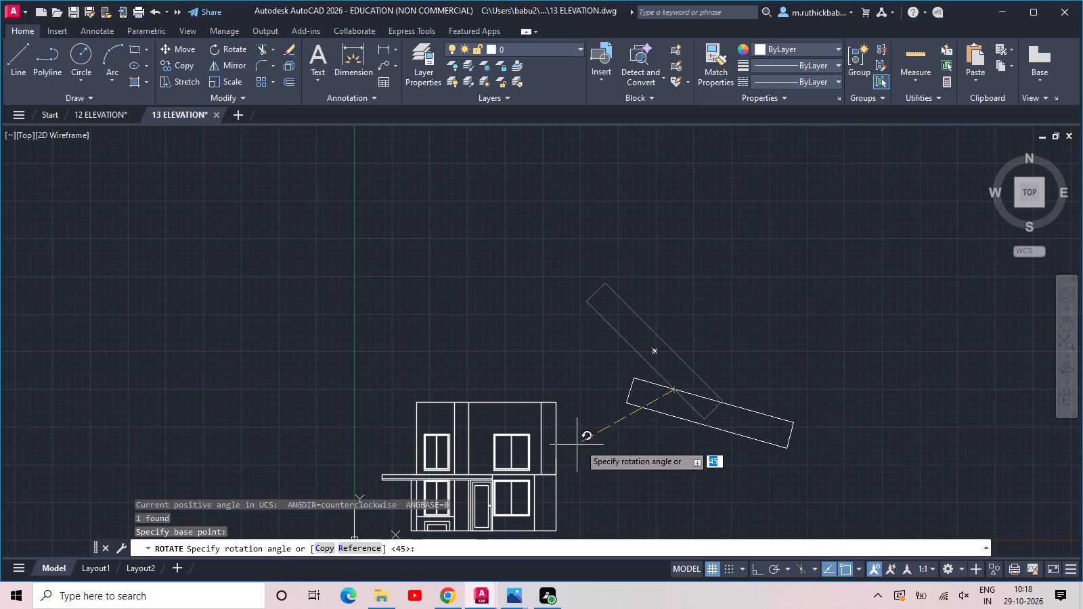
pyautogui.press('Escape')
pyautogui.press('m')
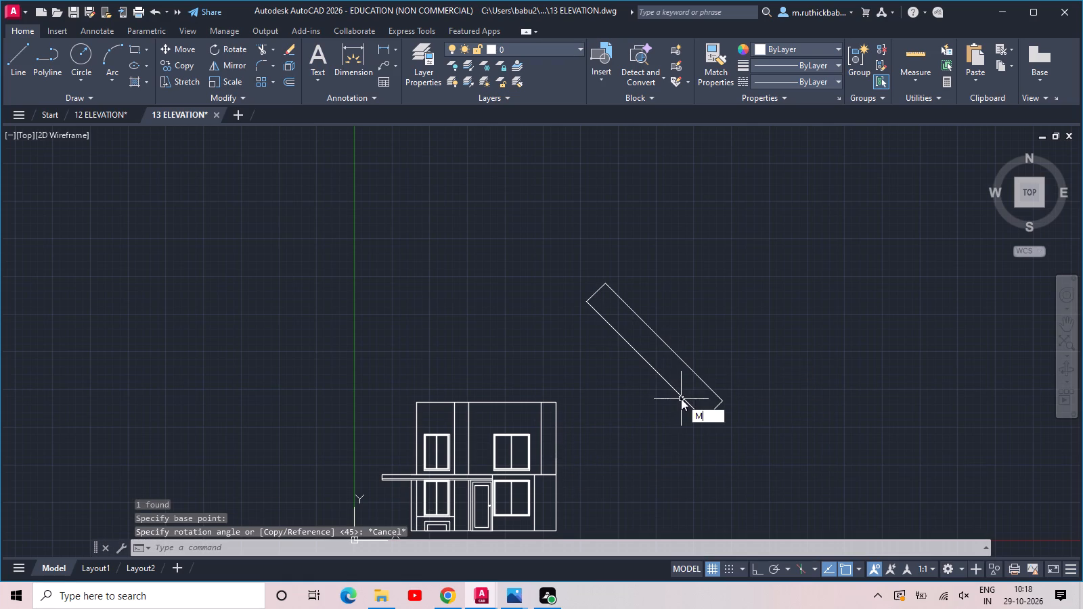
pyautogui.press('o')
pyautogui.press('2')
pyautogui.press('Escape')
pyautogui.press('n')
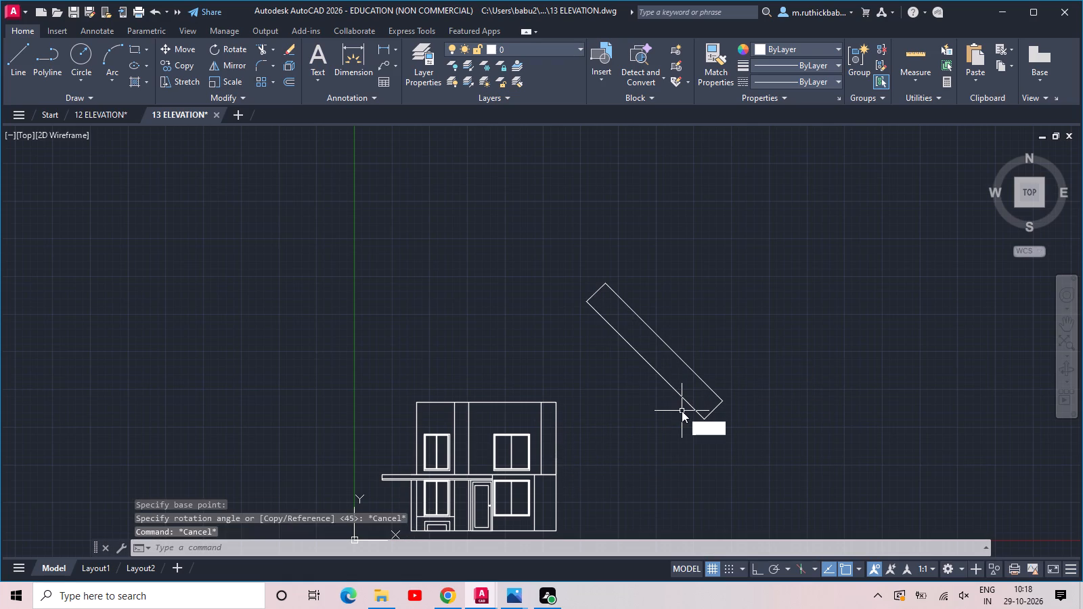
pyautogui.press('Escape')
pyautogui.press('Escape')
# Move the rotated rectangle onto the building so its lower long edge crosses the upper storey's right wall.
pyautogui.press('m')
pyautogui.press('o')
pyautogui.write('V')
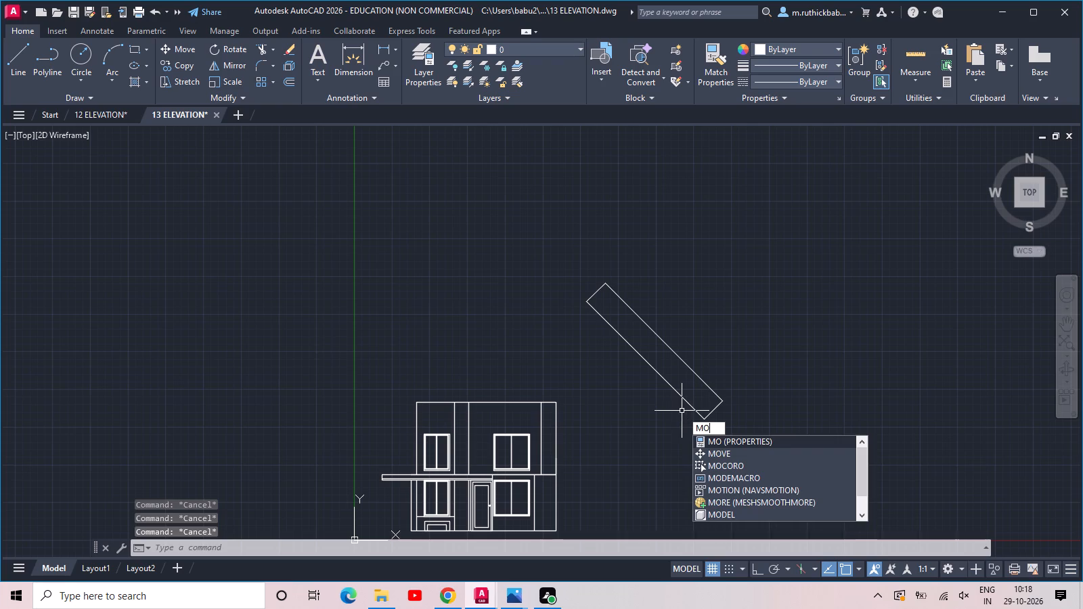
pyautogui.press('space')
pyautogui.click(712, 361)
pyautogui.click(648, 425)
pyautogui.press('space')
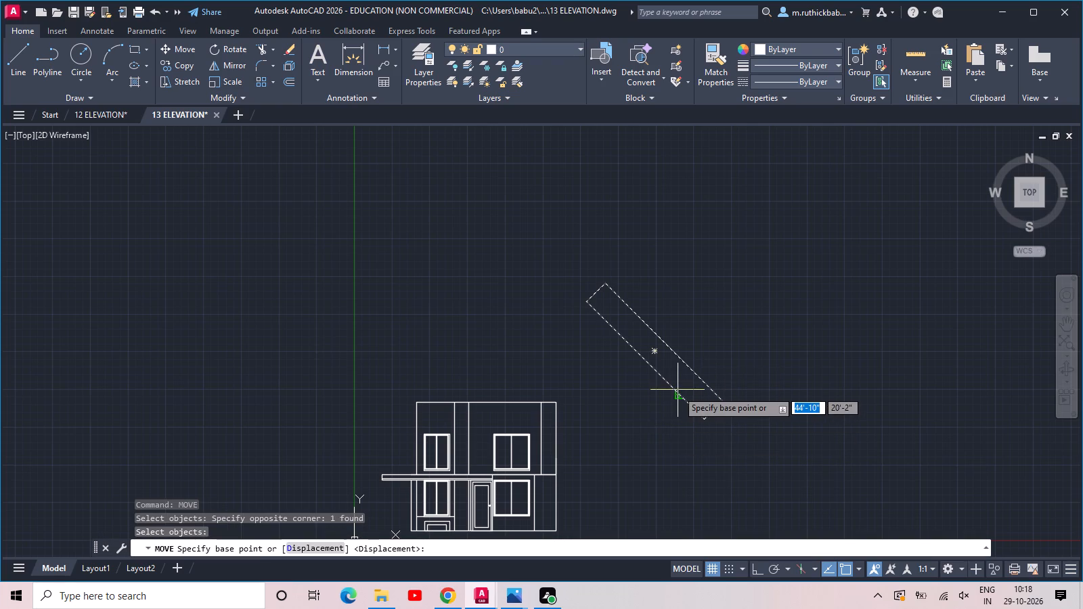
pyautogui.click(674, 392)
pyautogui.scroll(3, 555, 449)
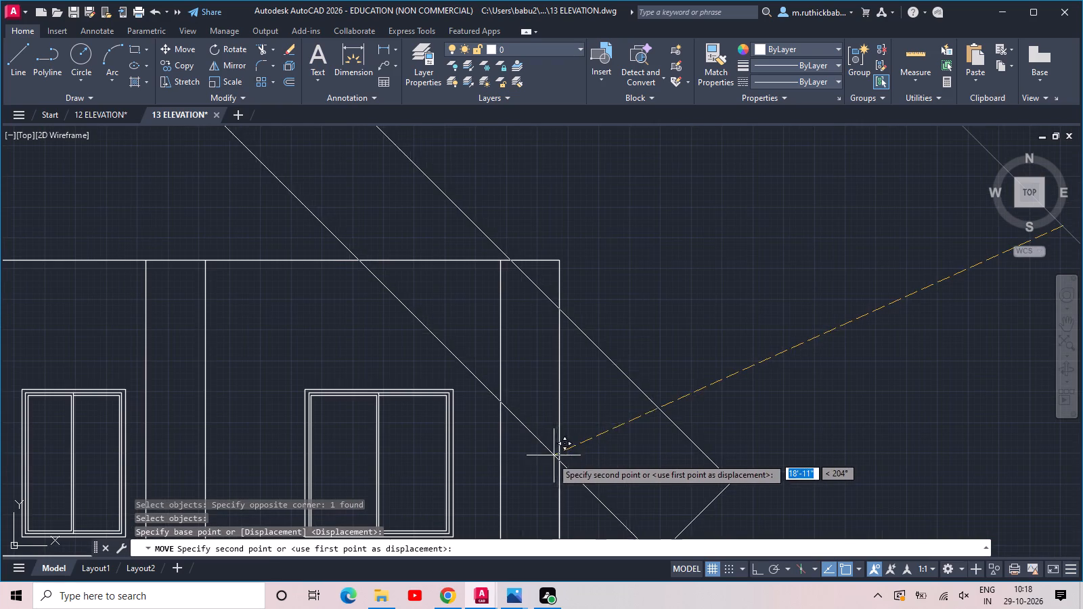
pyautogui.moveTo(537, 476); pyautogui.dragTo(552, 468, button='middle')
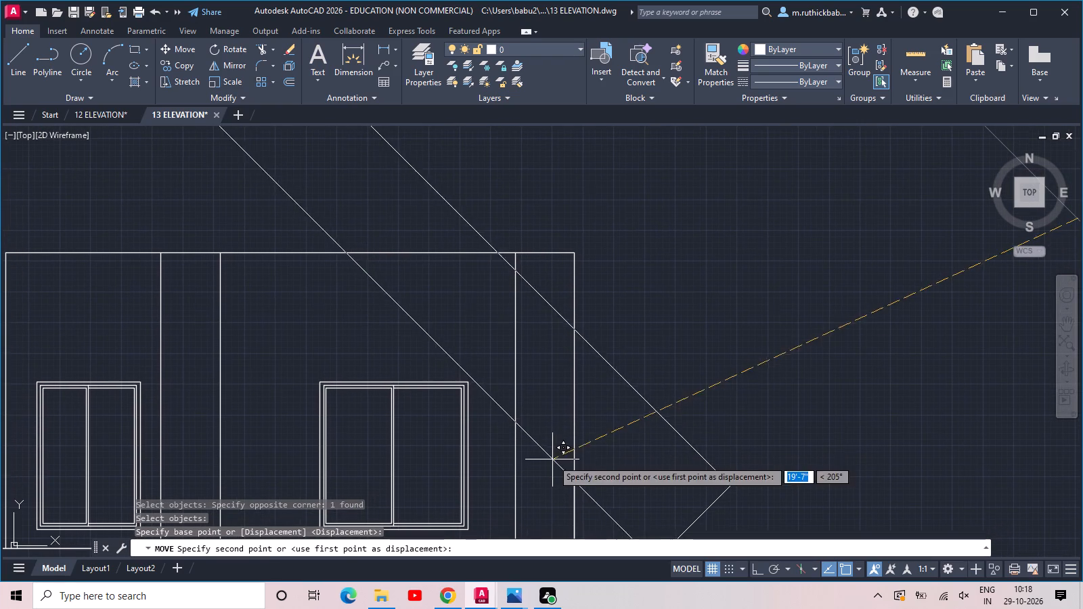
pyautogui.click(574, 450)
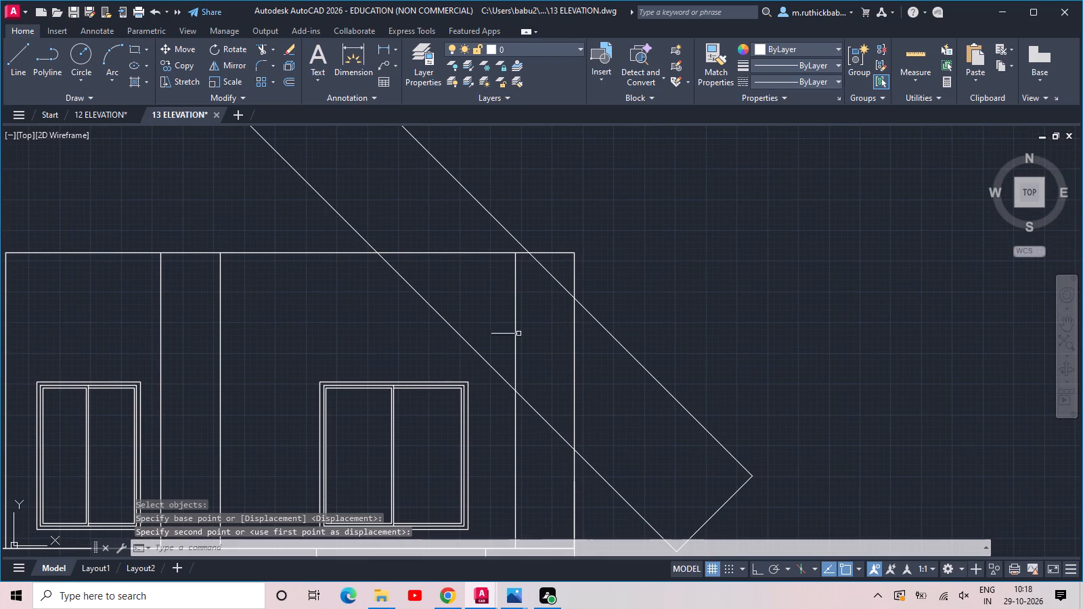
pyautogui.press('Escape')
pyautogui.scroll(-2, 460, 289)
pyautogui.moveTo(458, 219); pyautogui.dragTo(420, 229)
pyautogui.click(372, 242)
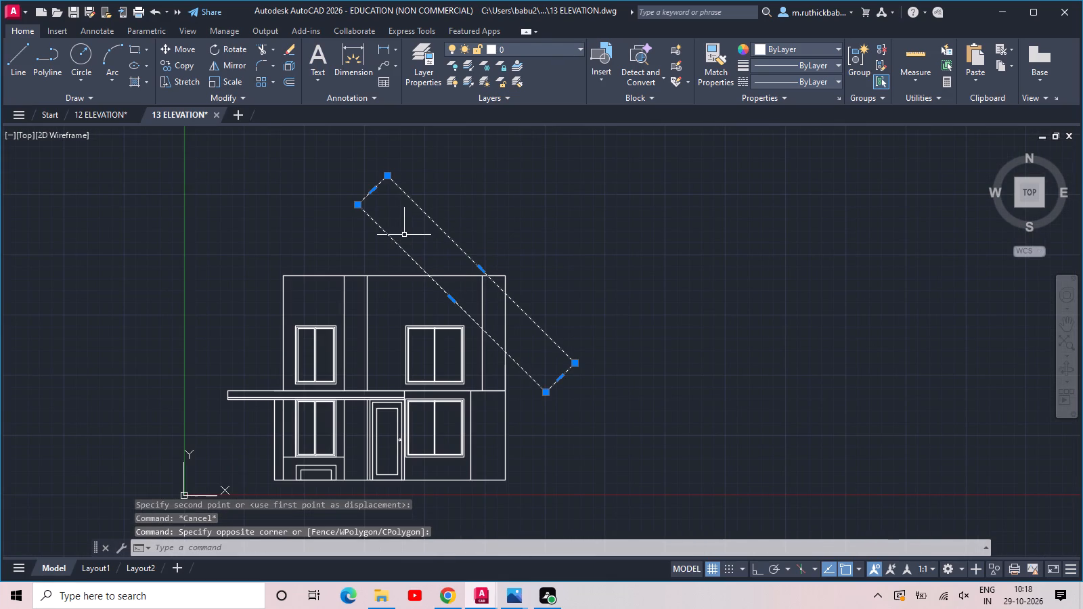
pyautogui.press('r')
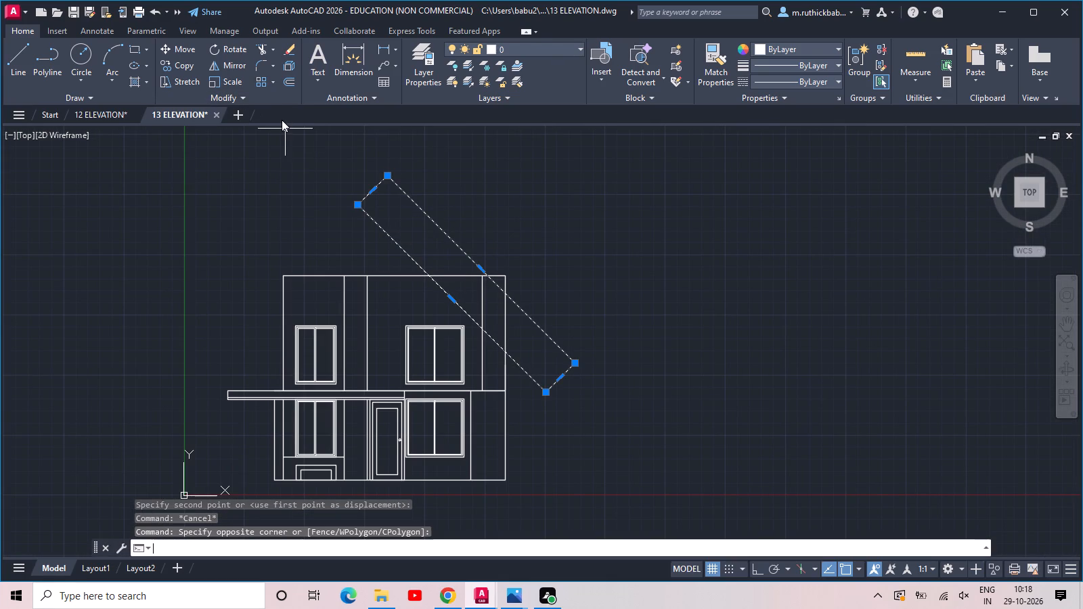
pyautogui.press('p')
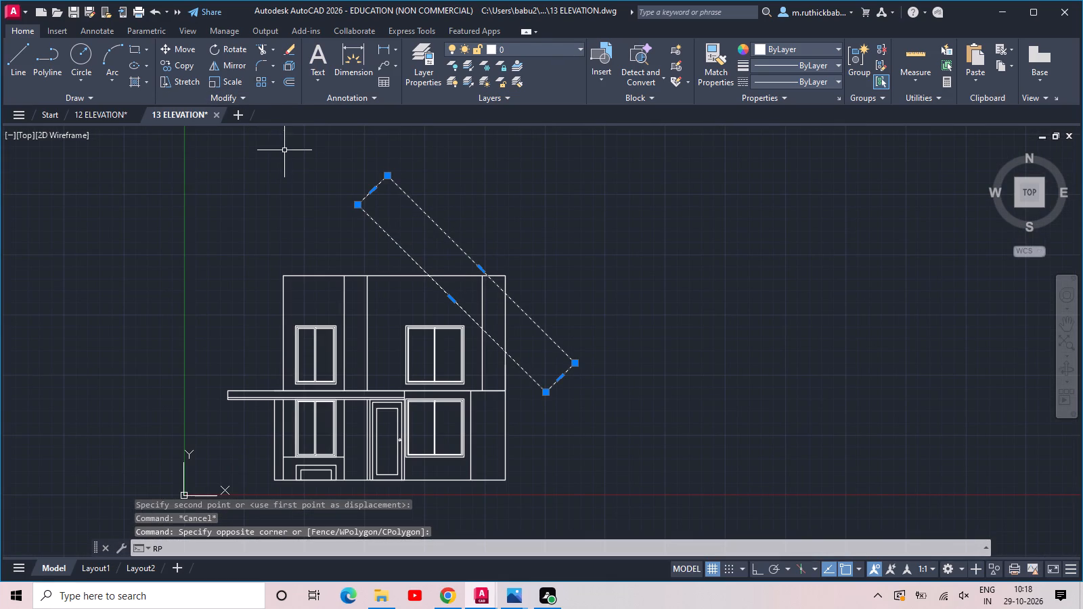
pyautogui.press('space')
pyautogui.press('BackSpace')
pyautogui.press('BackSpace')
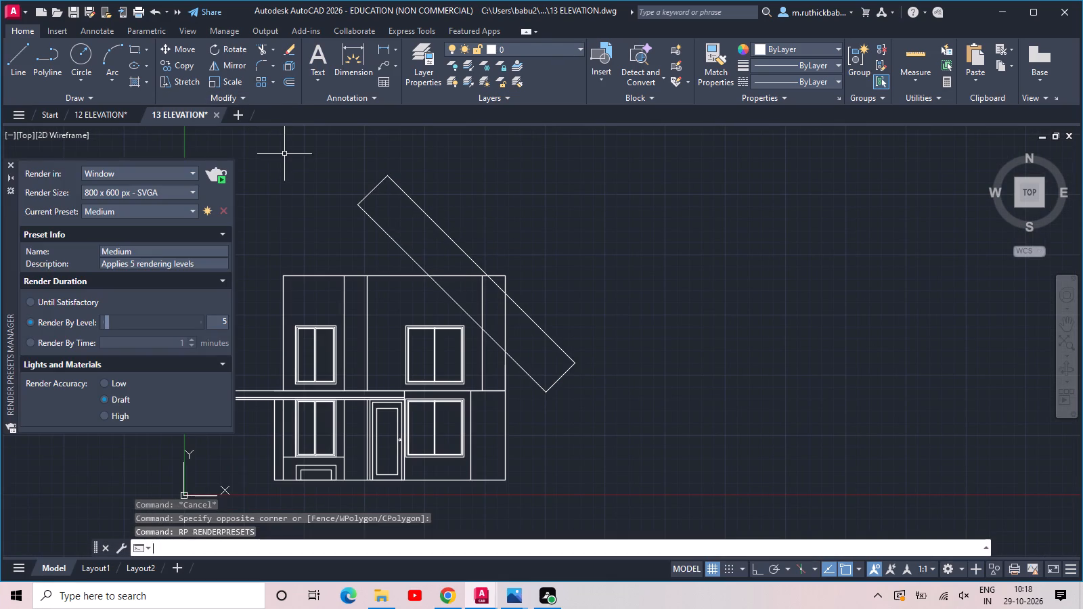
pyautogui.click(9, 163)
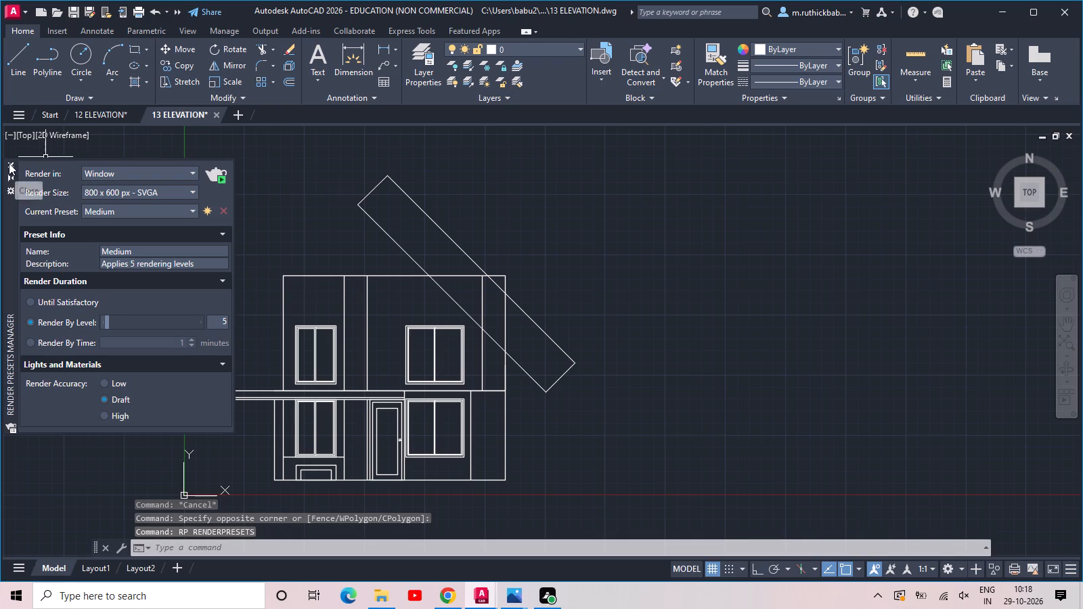
# Rotate the sloped rectangle counterclockwise about a point on its lower long edge to a shallower slope.
pyautogui.click(414, 190)
pyautogui.click(366, 208)
pyautogui.write('RO')
pyautogui.press('space')
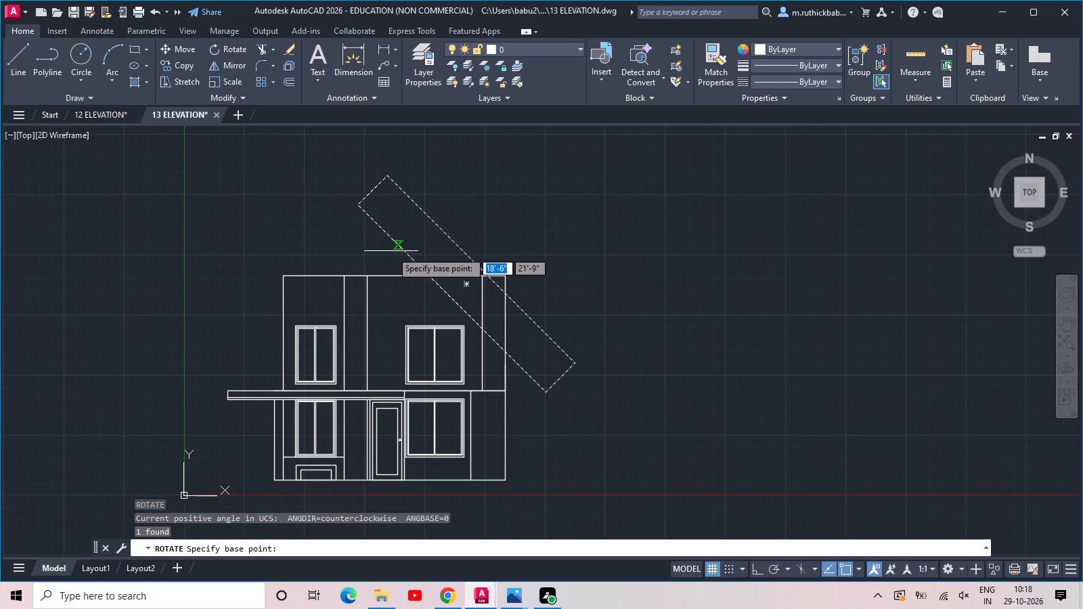
pyautogui.click(396, 244)
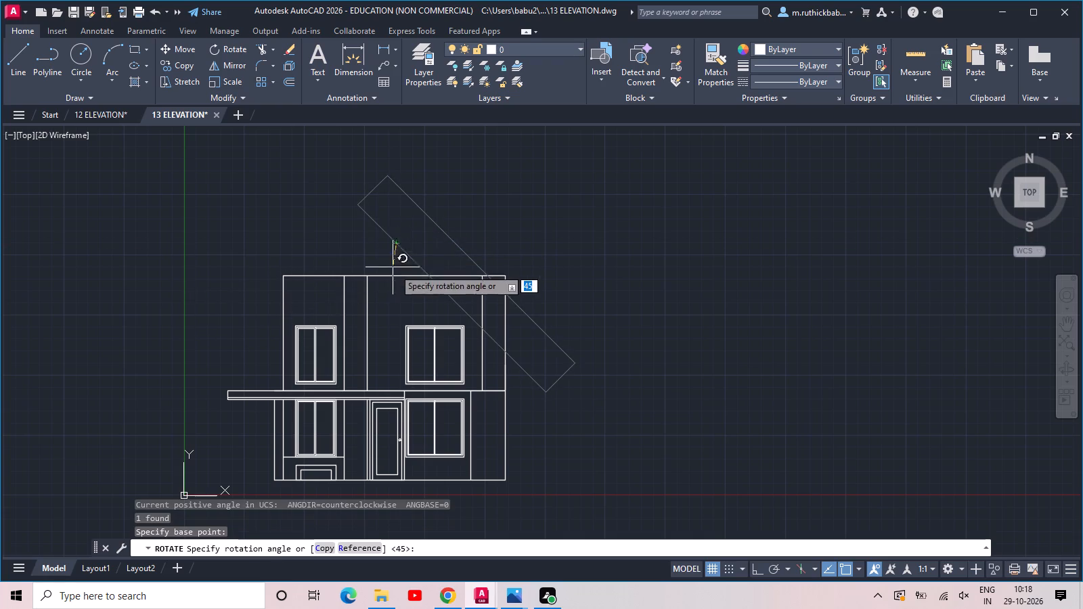
pyautogui.click(512, 213)
# Move the sloped rectangle down and left by about 3'-9" so its lower edge meets the wide bay's top-left corner.
pyautogui.scroll(1, 450, 242)
pyautogui.click(457, 240)
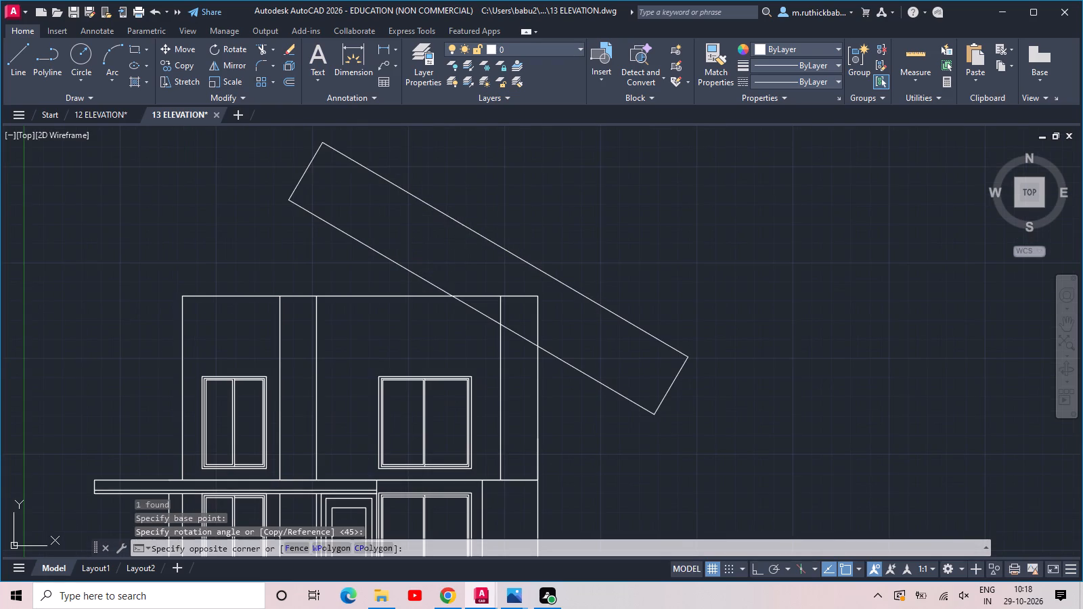
pyautogui.click(440, 205)
pyautogui.write('MOV')
pyautogui.press('space')
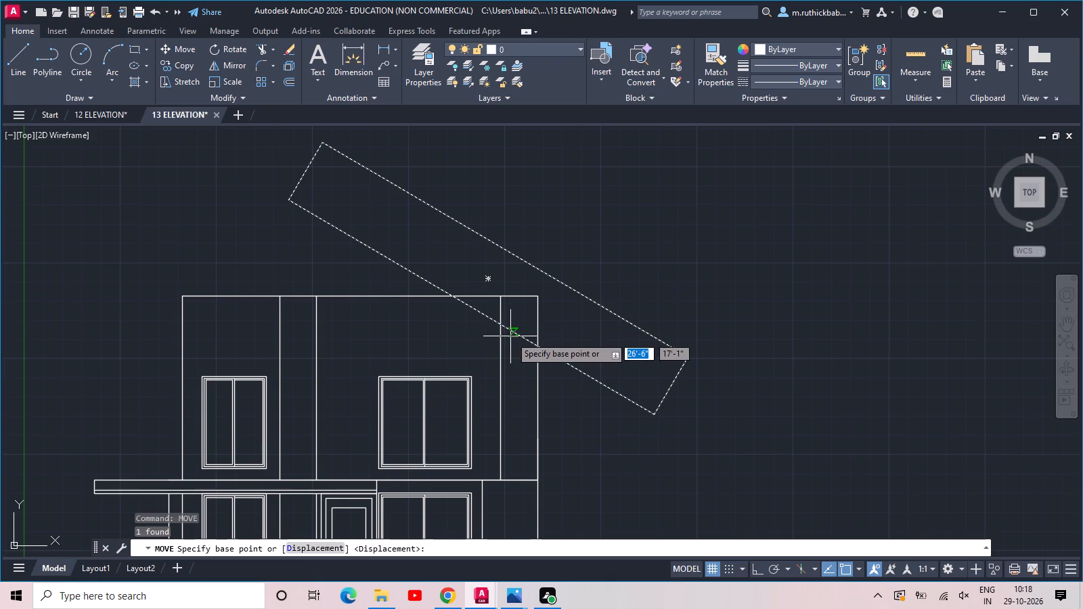
pyautogui.click(498, 321)
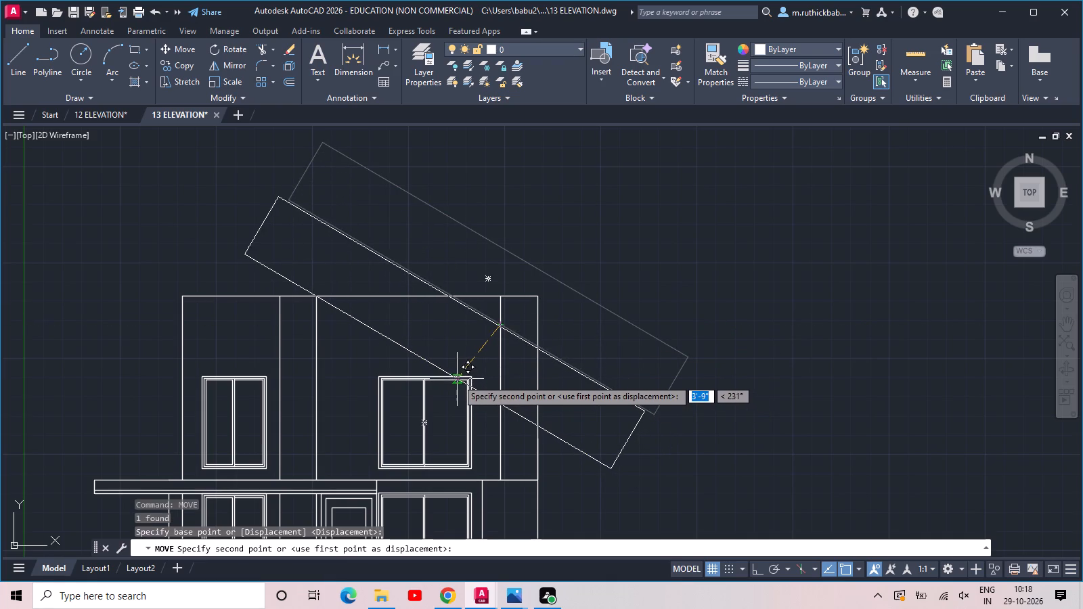
pyautogui.click(454, 375)
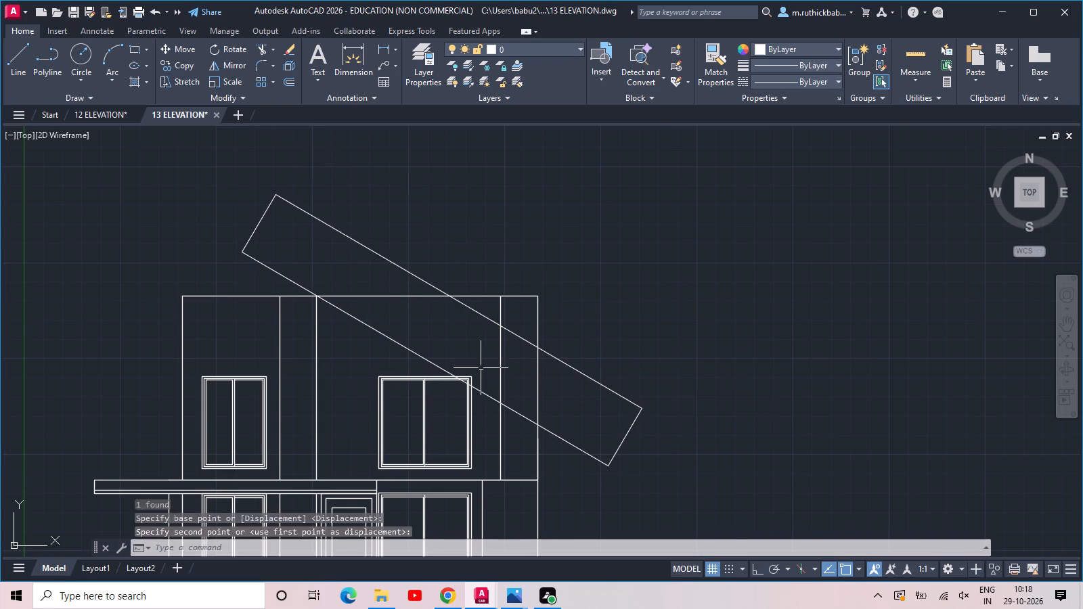
pyautogui.press('Escape')
# Stretch the sloped rectangle's upper long edge inward to make the band about half as thick.
pyautogui.moveTo(420, 246); pyautogui.dragTo(409, 246)
pyautogui.click(349, 261)
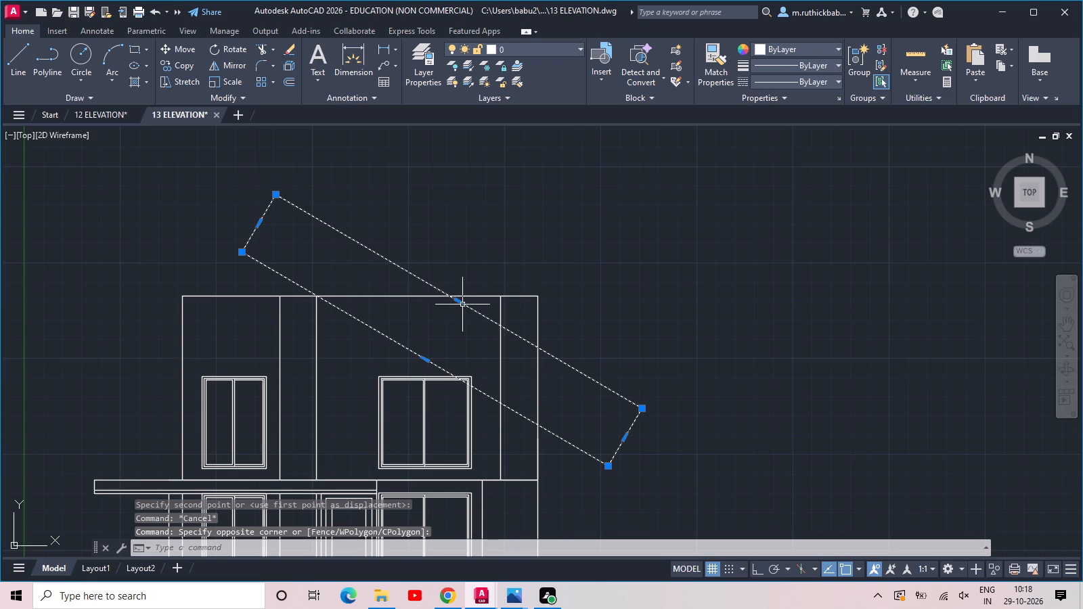
pyautogui.click(460, 303)
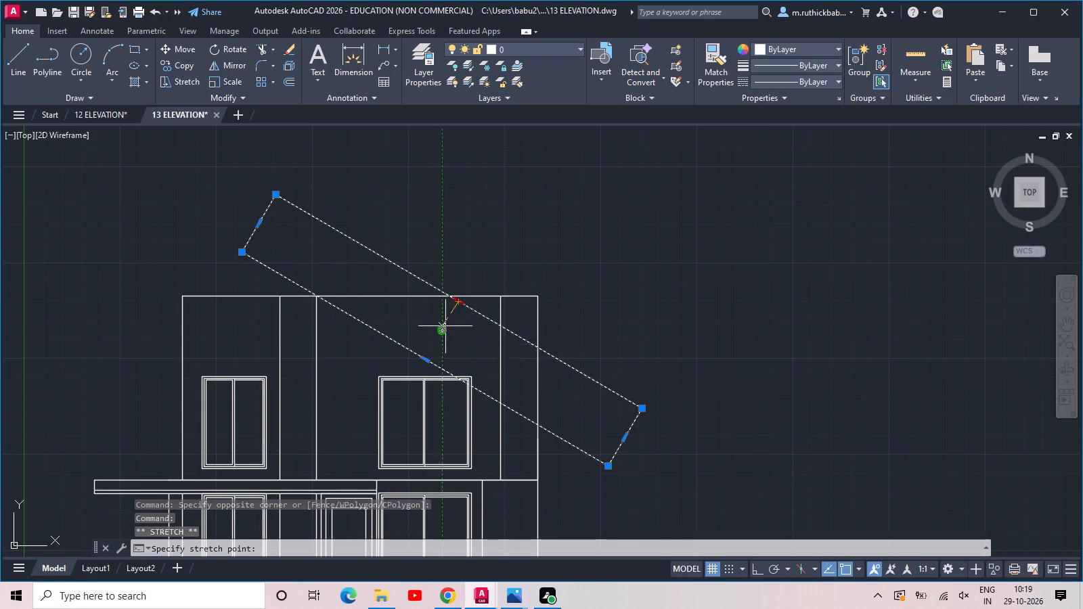
pyautogui.click(444, 328)
pyautogui.press('Escape')
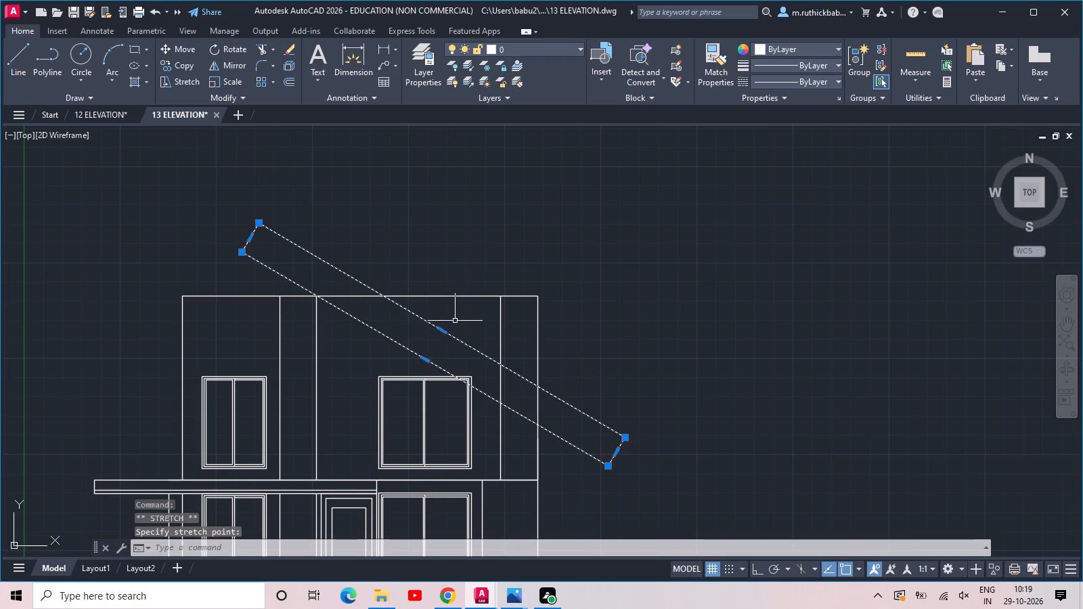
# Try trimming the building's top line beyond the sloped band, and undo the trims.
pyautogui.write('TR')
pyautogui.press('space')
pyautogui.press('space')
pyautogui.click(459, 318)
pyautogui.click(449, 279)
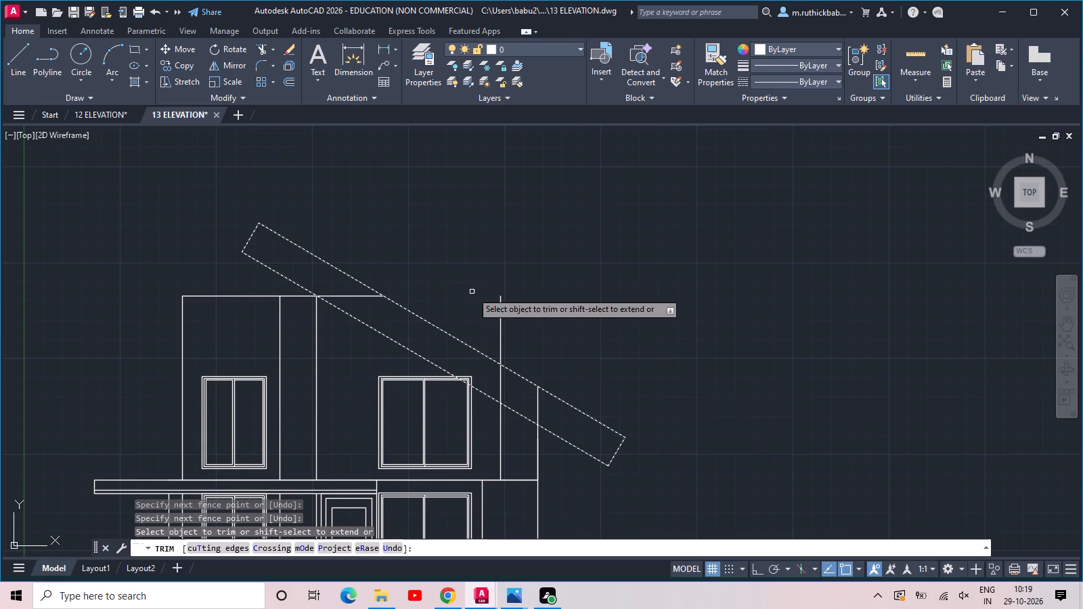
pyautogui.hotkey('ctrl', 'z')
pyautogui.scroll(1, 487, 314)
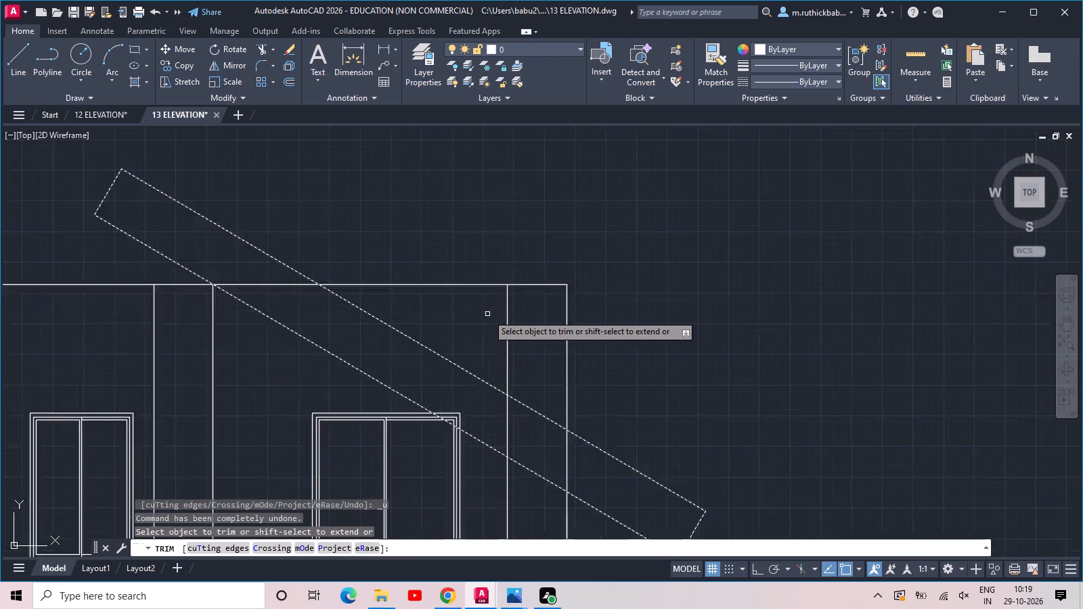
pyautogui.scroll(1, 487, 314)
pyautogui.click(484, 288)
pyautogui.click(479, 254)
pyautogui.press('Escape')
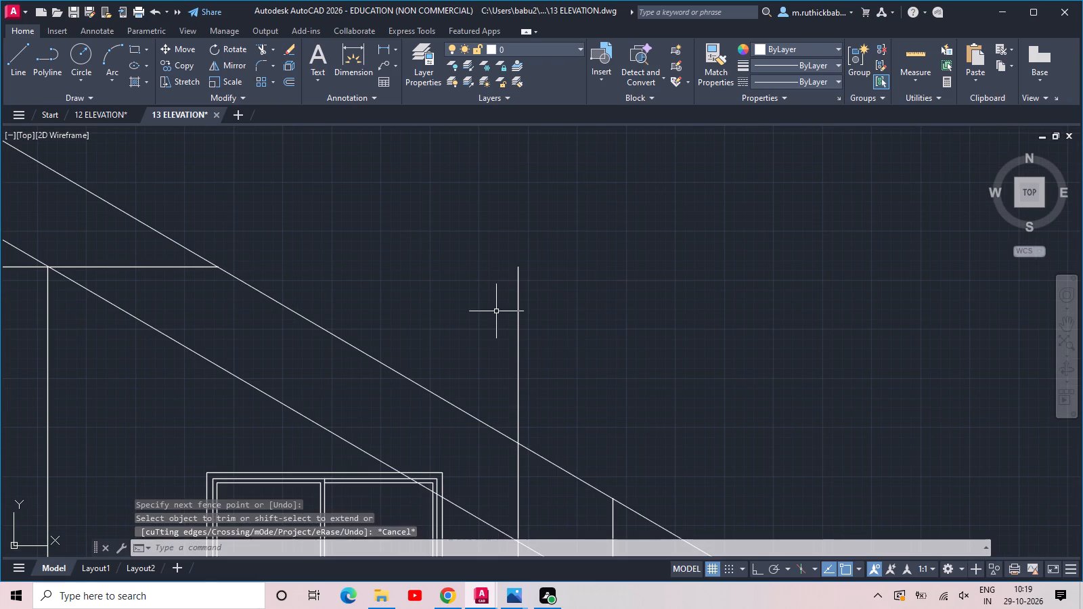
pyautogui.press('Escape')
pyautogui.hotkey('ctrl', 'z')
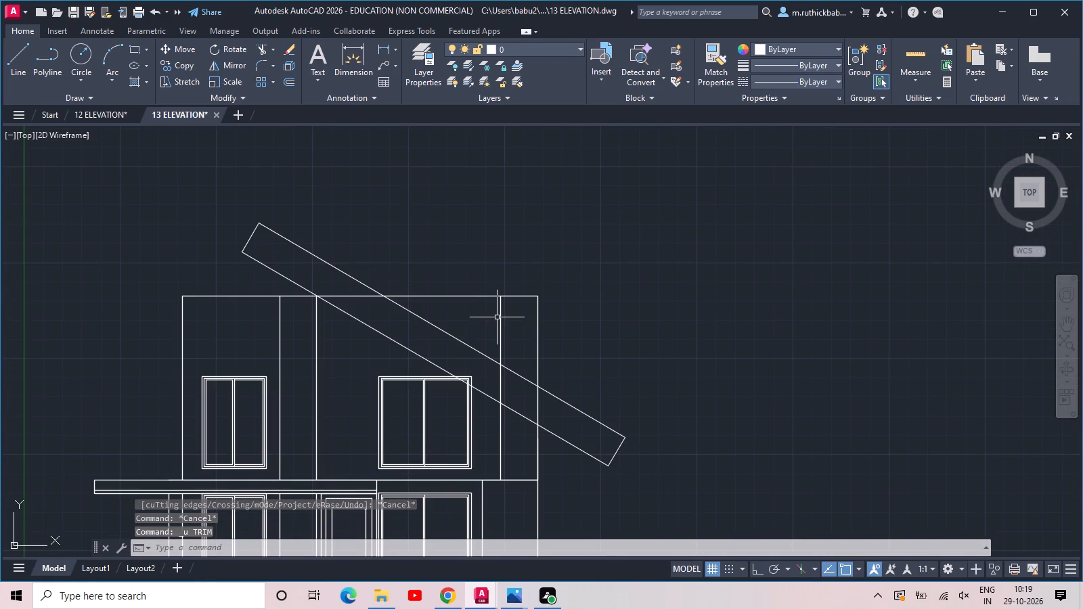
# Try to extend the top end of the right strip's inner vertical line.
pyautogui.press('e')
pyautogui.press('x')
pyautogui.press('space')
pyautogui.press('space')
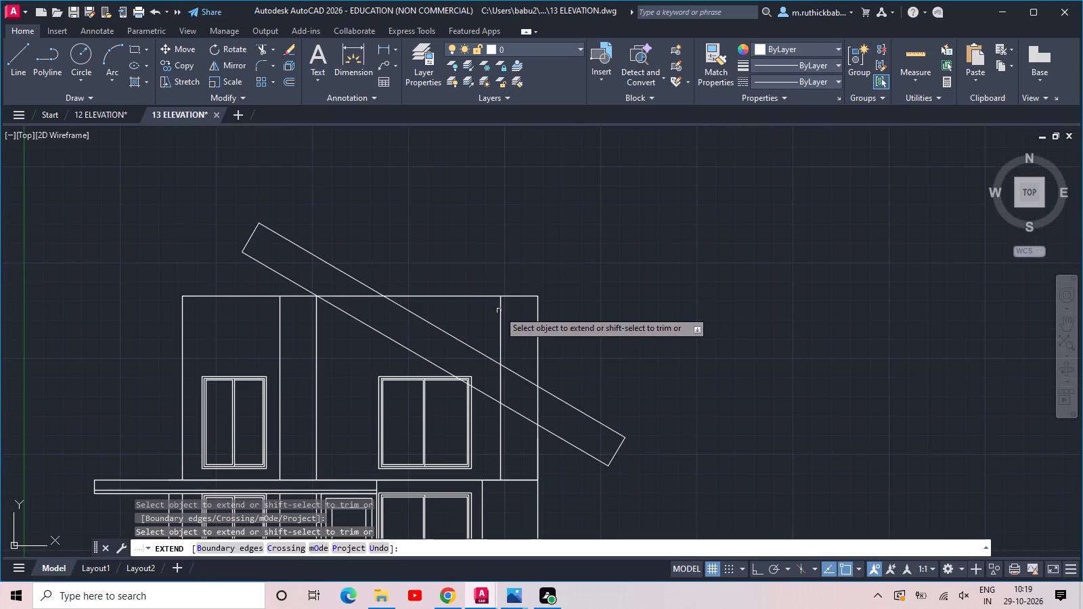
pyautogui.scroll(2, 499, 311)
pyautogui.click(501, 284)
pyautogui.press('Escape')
# Trim the building's top line between the sloped band and the narrow strip at the right wall.
pyautogui.scroll(1, 506, 275)
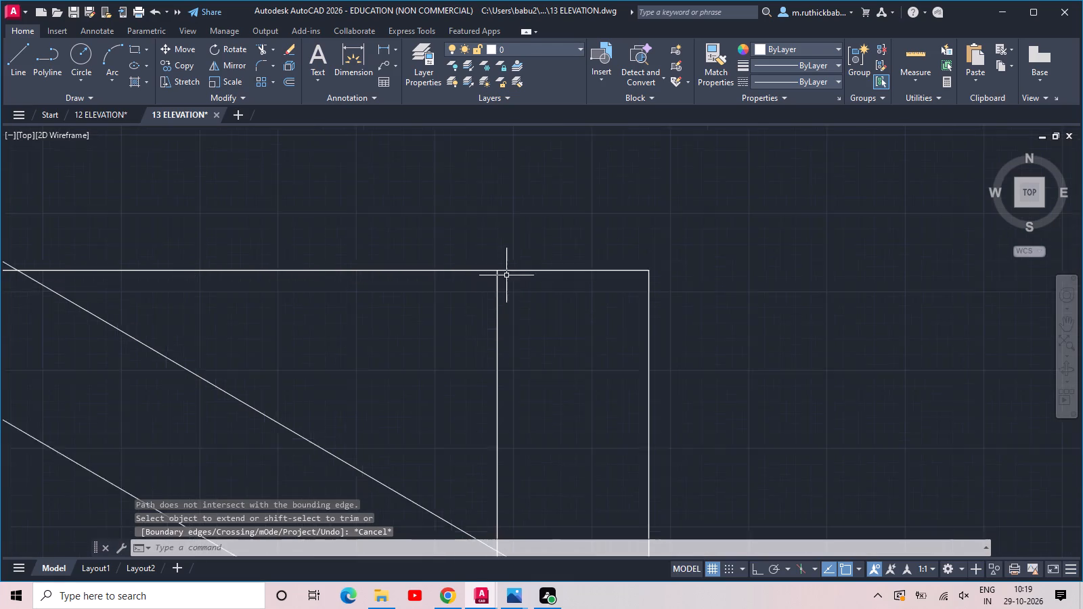
pyautogui.scroll(6, 506, 275)
pyautogui.scroll(-5, 407, 178)
pyautogui.press('t')
pyautogui.press('r')
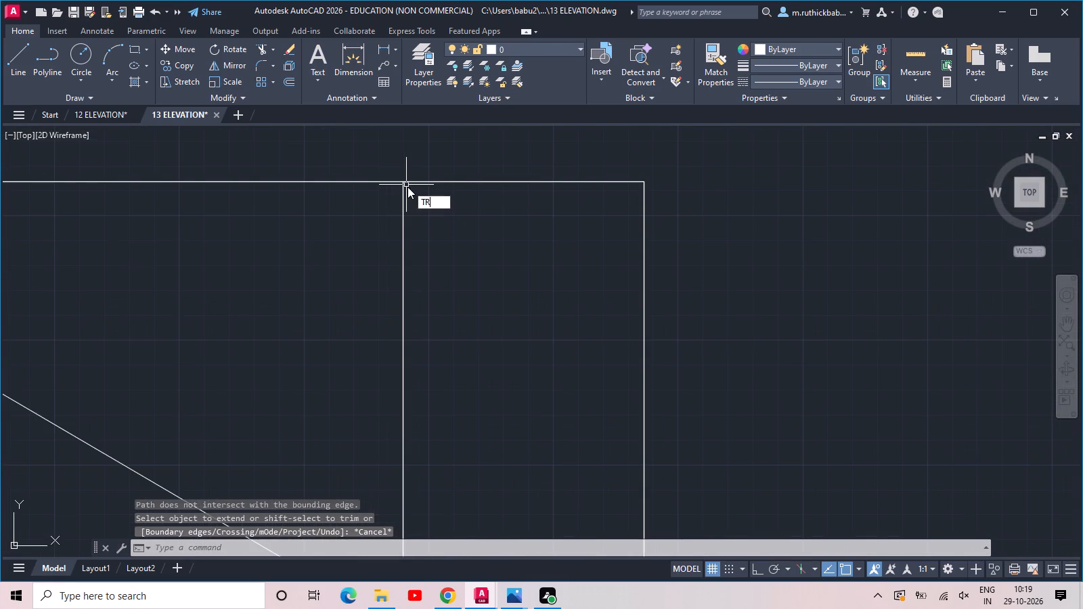
pyautogui.press('space')
pyautogui.press('space')
pyautogui.click(334, 172)
pyautogui.click(329, 231)
# Trim the right strip's two vertical lines where they pass through the sloped band.
pyautogui.scroll(-2, 332, 231)
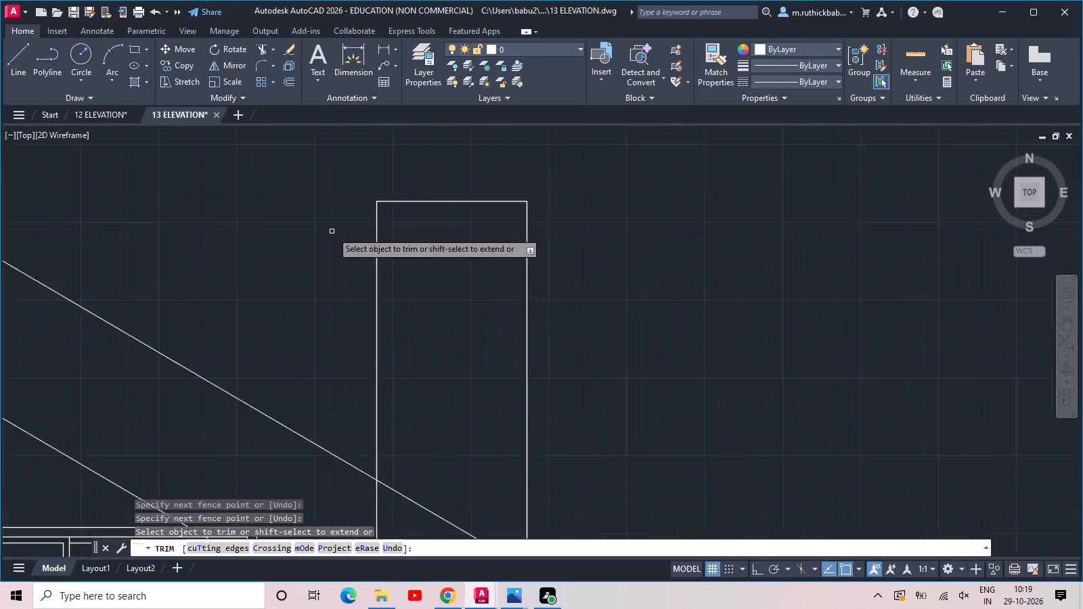
pyautogui.scroll(-1, 332, 231)
pyautogui.moveTo(335, 247); pyautogui.dragTo(519, 212, button='middle')
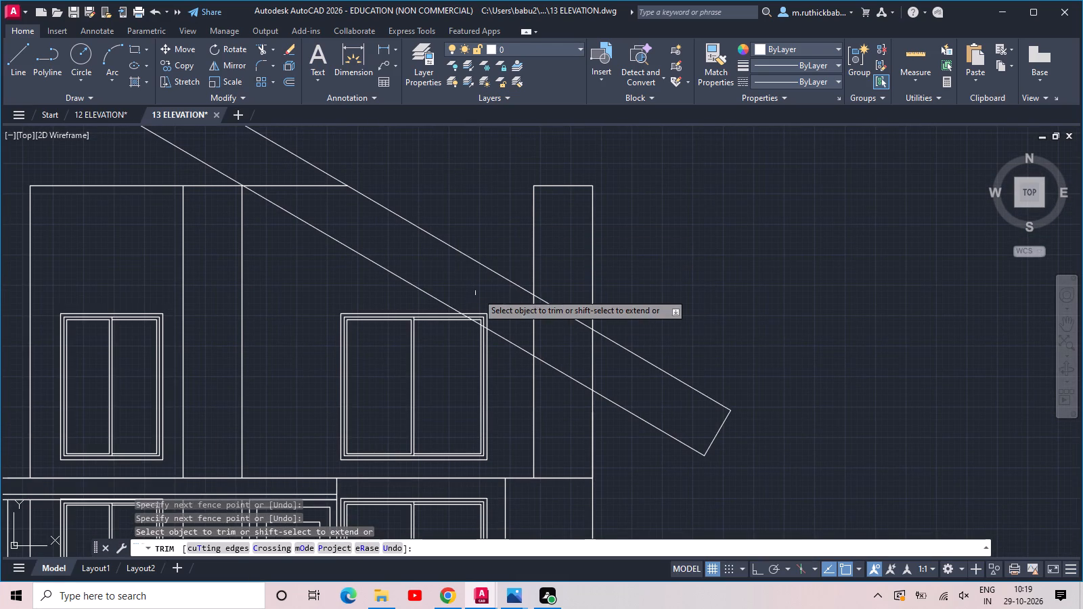
pyautogui.click(508, 304)
pyautogui.click(635, 394)
pyautogui.scroll(3, 519, 338)
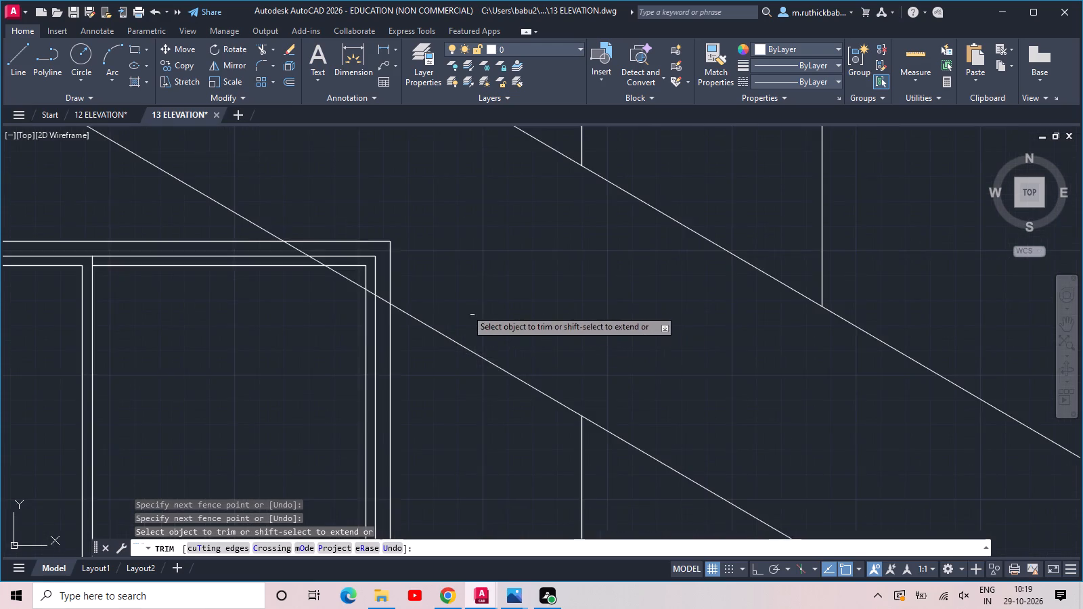
pyautogui.scroll(1, 460, 307)
pyautogui.press('Escape')
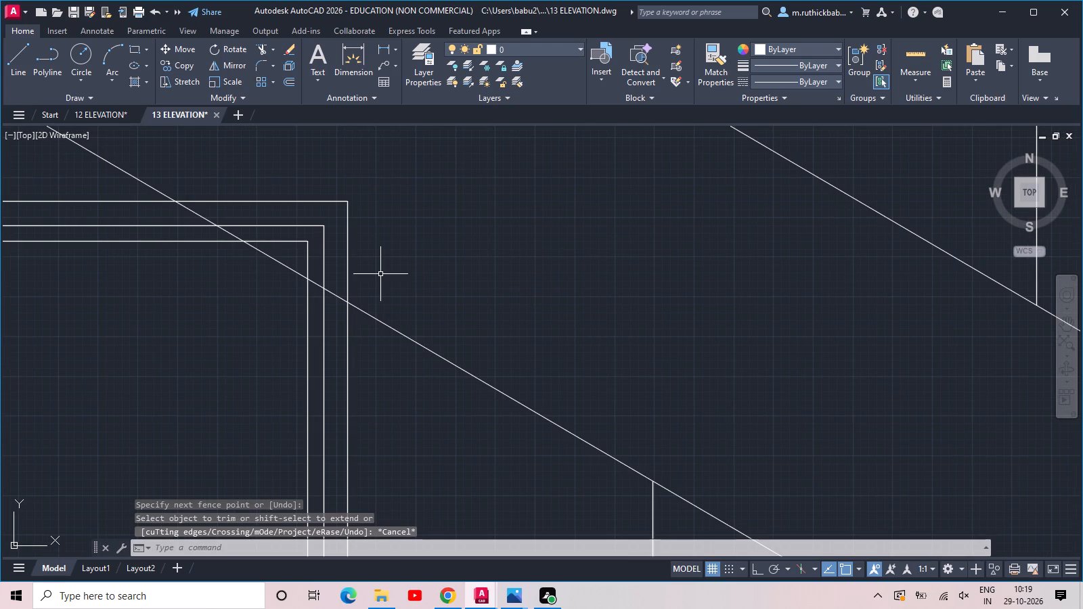
pyautogui.press('Escape')
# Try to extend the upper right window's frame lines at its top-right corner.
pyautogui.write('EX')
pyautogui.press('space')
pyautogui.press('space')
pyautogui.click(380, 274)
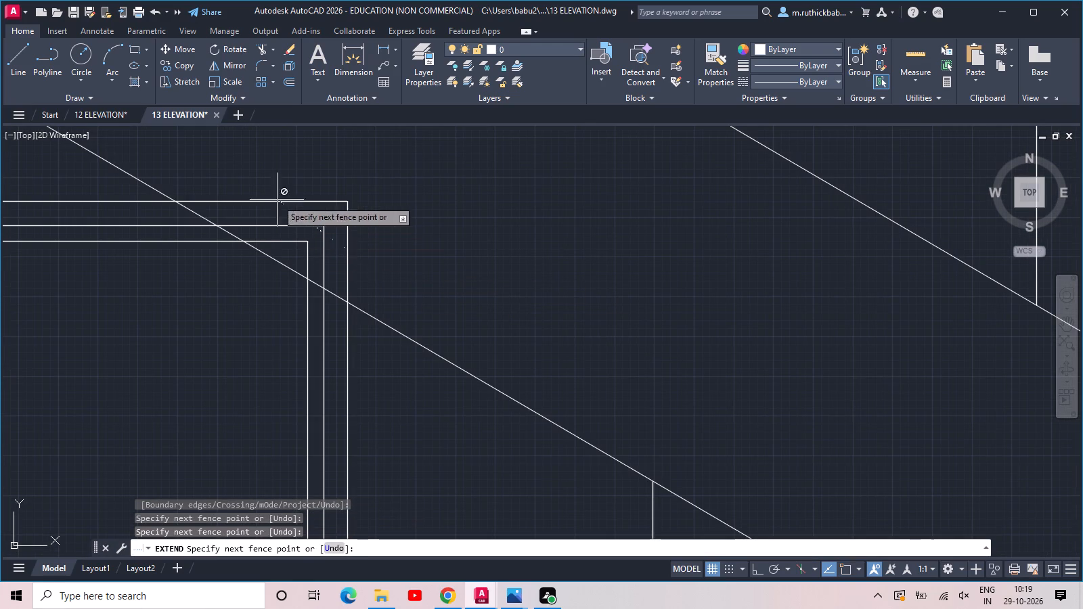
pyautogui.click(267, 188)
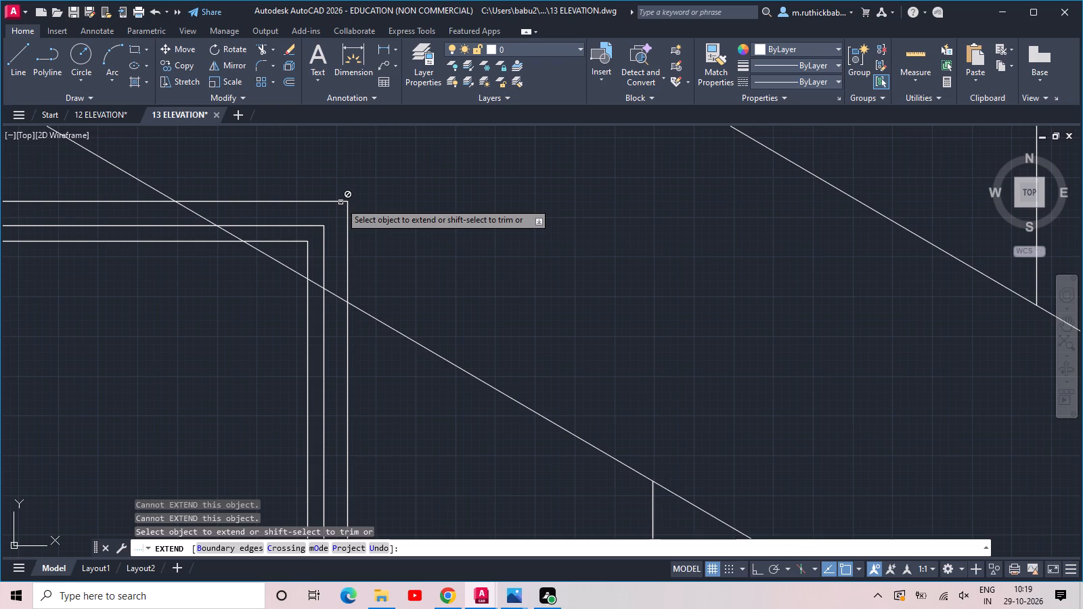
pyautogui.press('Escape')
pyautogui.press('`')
# Explode the upper right window's nested frame rectangles into separate lines.
pyautogui.moveTo(359, 181); pyautogui.dragTo(340, 200)
pyautogui.click(296, 256)
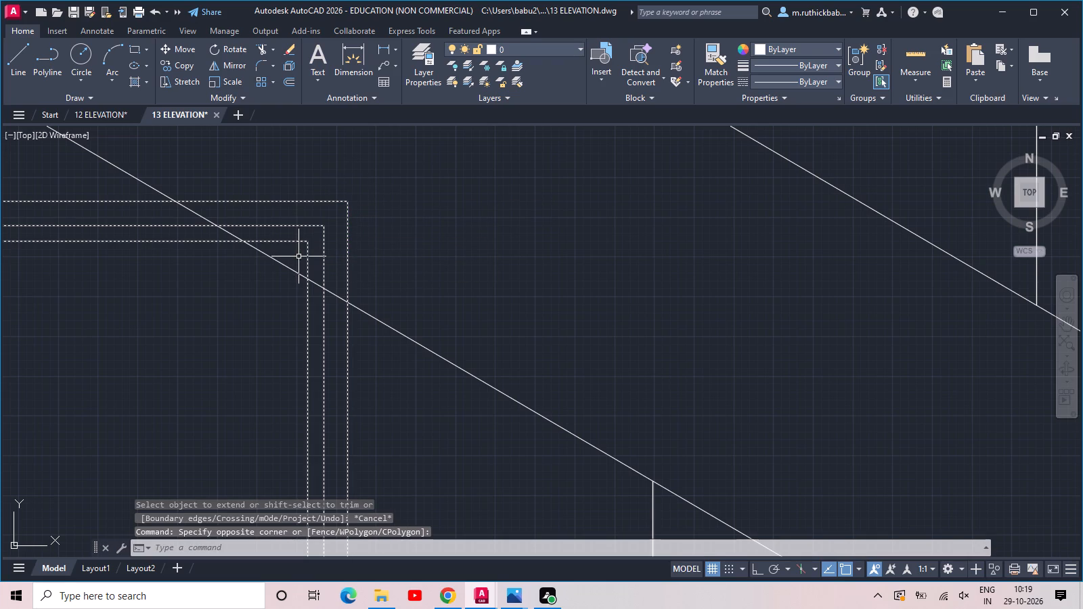
pyautogui.write('X')
pyautogui.press('space')
# Trim the upper right window's frame lines where its corner projects above the sloped band's lower edge.
pyautogui.write('TR')
pyautogui.press('space')
pyautogui.press('space')
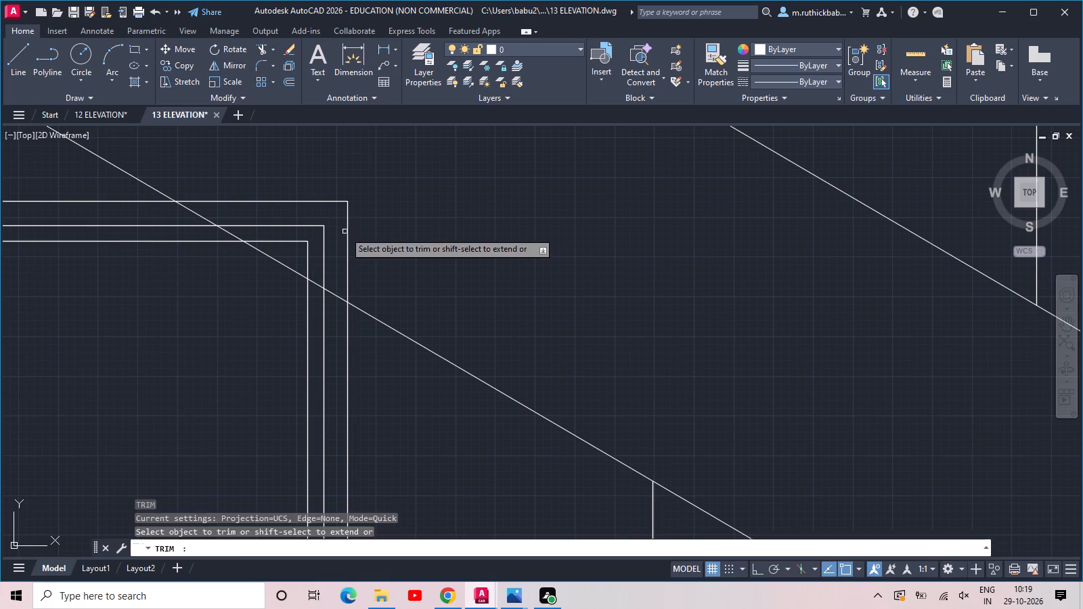
pyautogui.click(359, 295)
pyautogui.click(227, 187)
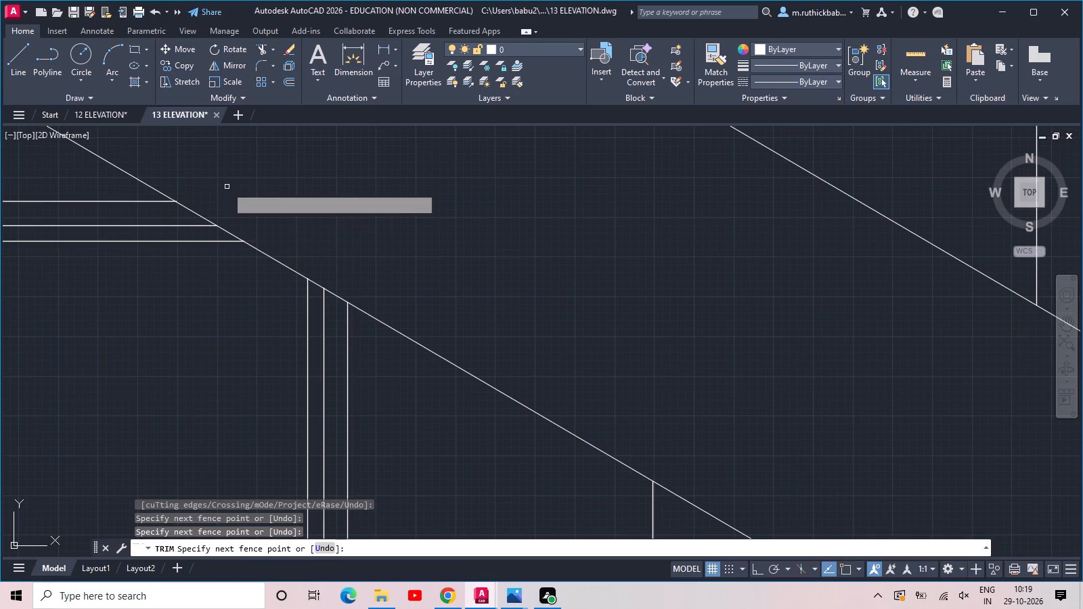
# Trim the upper storey's top wall line where it crosses inside the sloped band.
pyautogui.scroll(-3, 330, 242)
pyautogui.press('Escape')
pyautogui.scroll(-3, 363, 229)
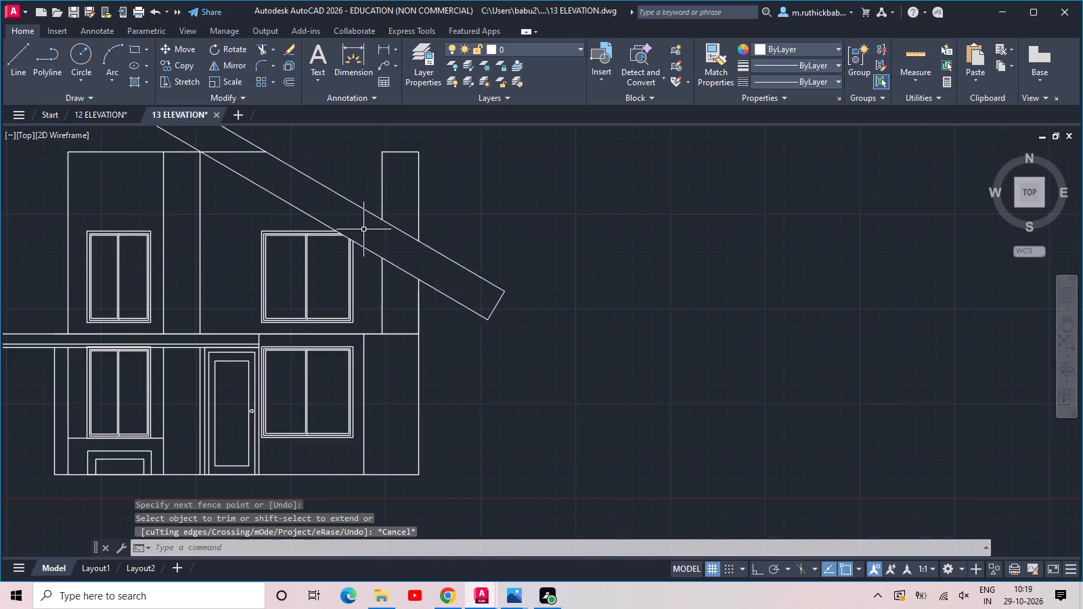
pyautogui.moveTo(363, 229); pyautogui.dragTo(422, 282, button='middle')
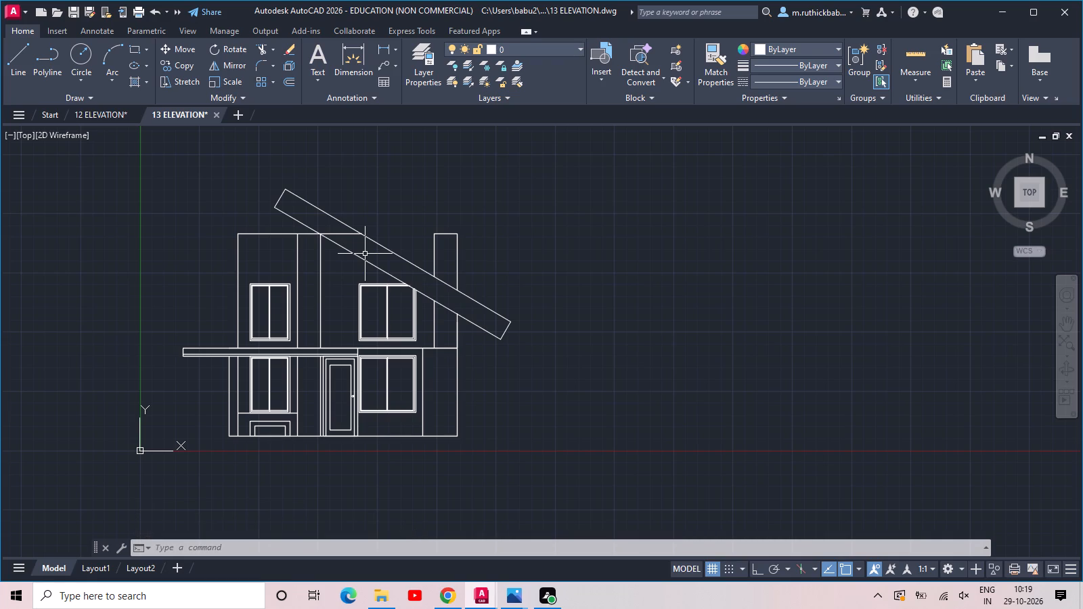
pyautogui.press('t')
pyautogui.press('r')
pyautogui.press('space')
pyautogui.press('space')
pyautogui.click(357, 246)
pyautogui.scroll(4, 351, 244)
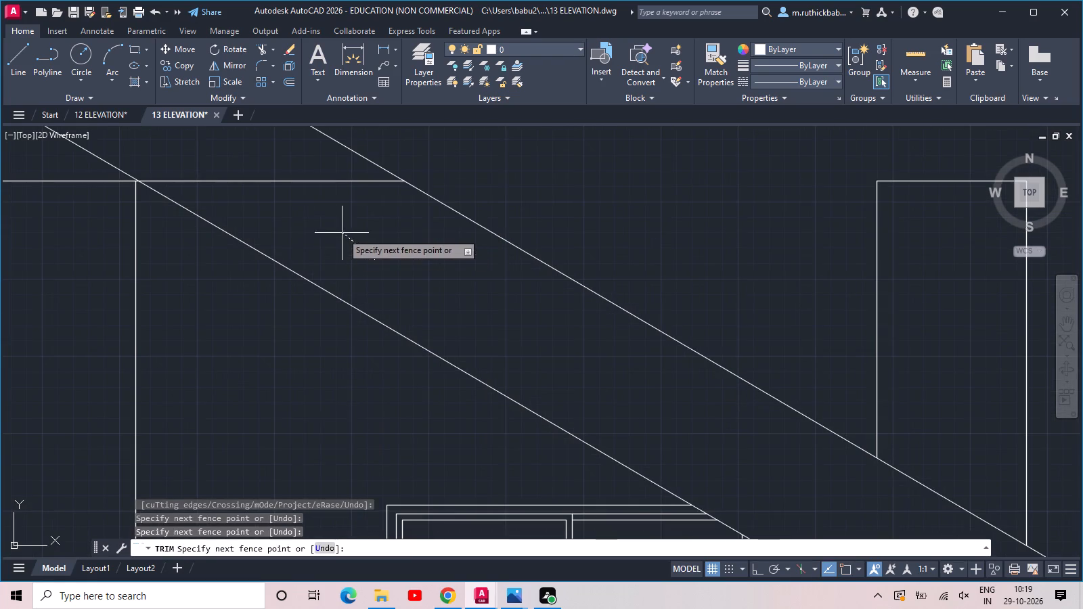
pyautogui.click(290, 165)
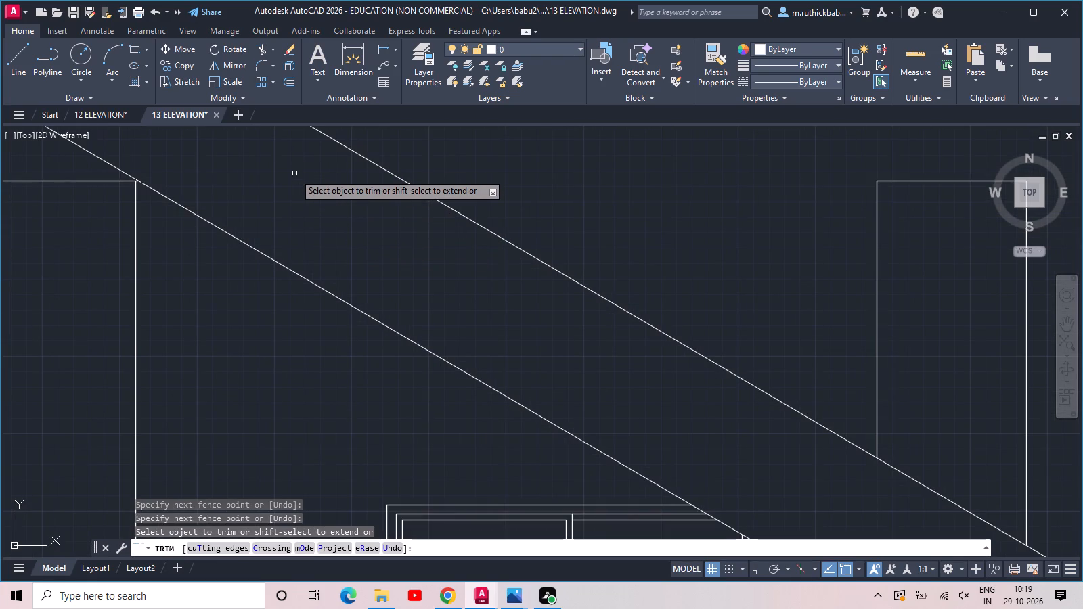
pyautogui.scroll(-3, 278, 191)
pyautogui.press('Escape')
# Copy the sloped band twice over the left upper wall, about 6'-10" away at 191° and 10'-4" away at 215°.
pyautogui.scroll(1, 241, 202)
pyautogui.moveTo(241, 203); pyautogui.dragTo(508, 241, button='middle')
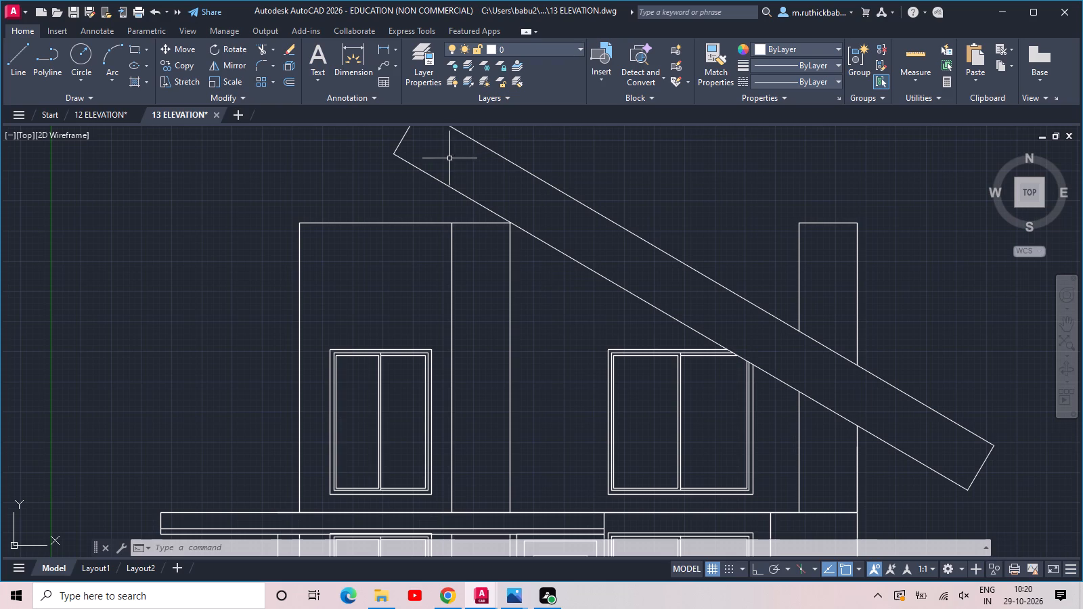
pyautogui.moveTo(449, 159); pyautogui.dragTo(460, 190, button='middle')
pyautogui.scroll(-1, 464, 191)
pyautogui.moveTo(561, 279); pyautogui.dragTo(560, 236)
pyautogui.click(560, 182)
pyautogui.write('CO')
pyautogui.press('space')
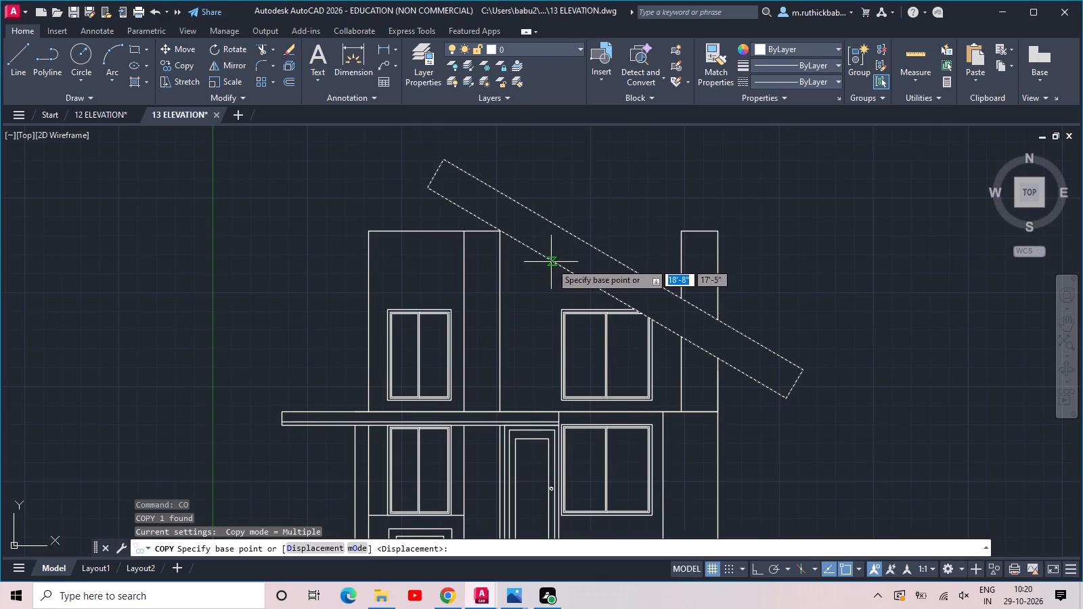
pyautogui.click(551, 263)
pyautogui.moveTo(429, 291); pyautogui.dragTo(474, 283, button='middle')
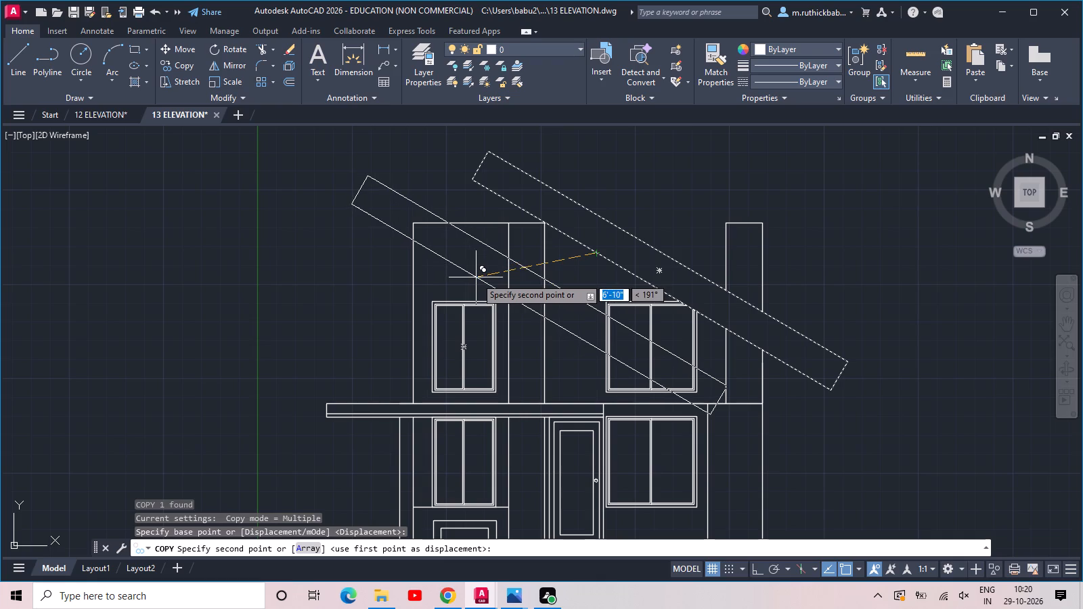
pyautogui.click(476, 276)
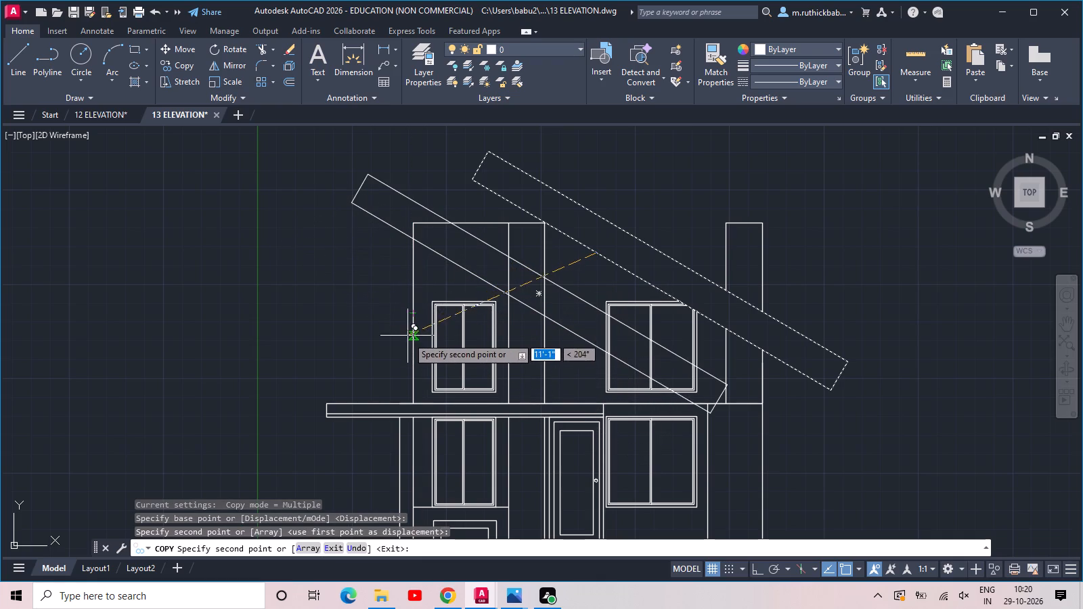
pyautogui.click(443, 359)
pyautogui.press('Escape')
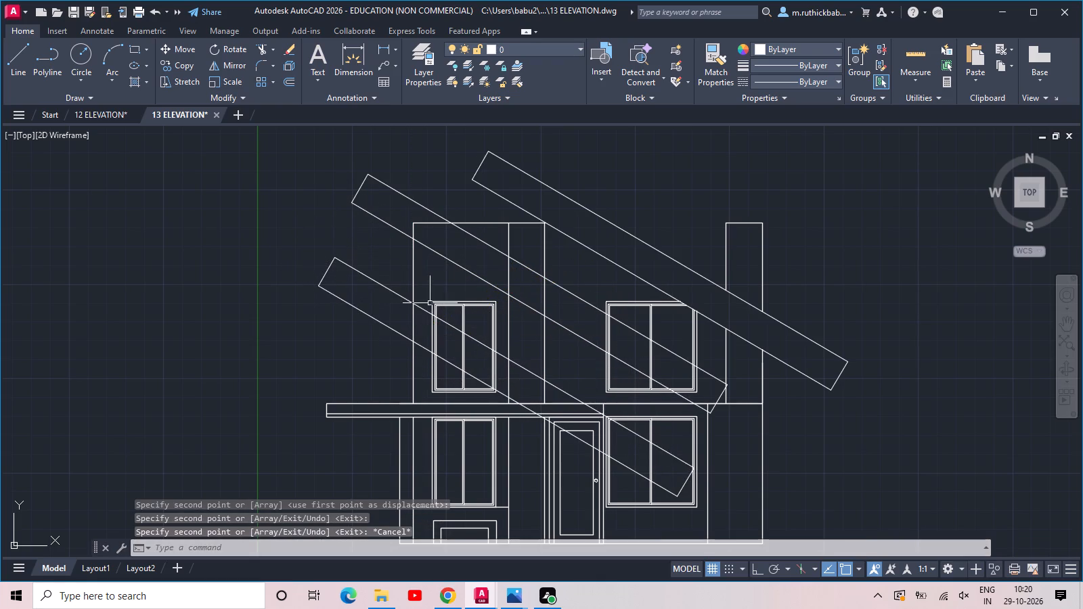
# Trim both copied bands where they cross the left upper wall, between its left edge and the next wall line or window.
pyautogui.write('TR')
pyautogui.press('space')
pyautogui.press('space')
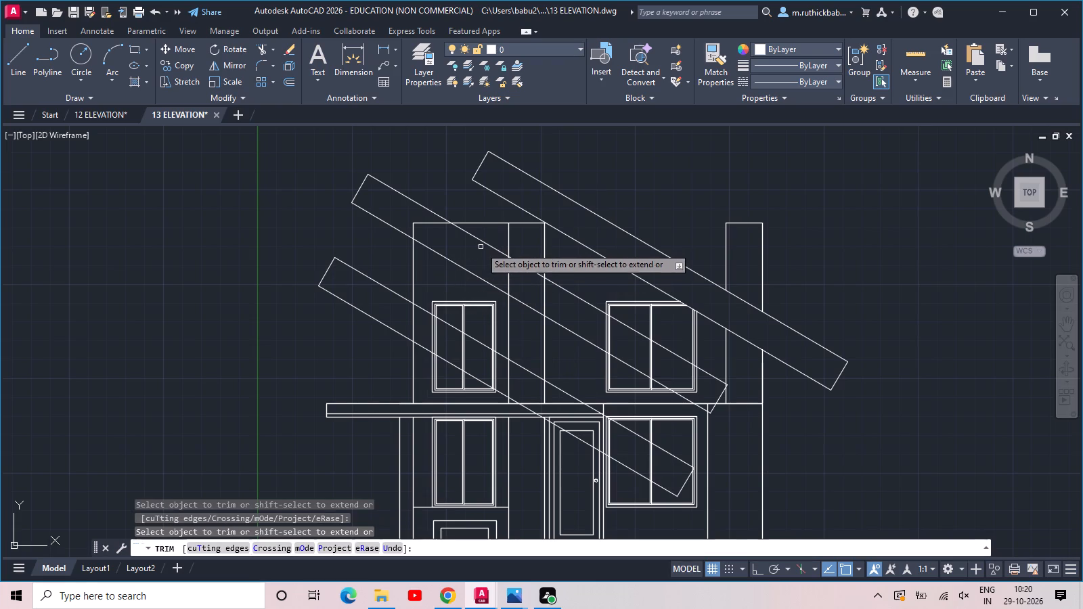
pyautogui.click(491, 239)
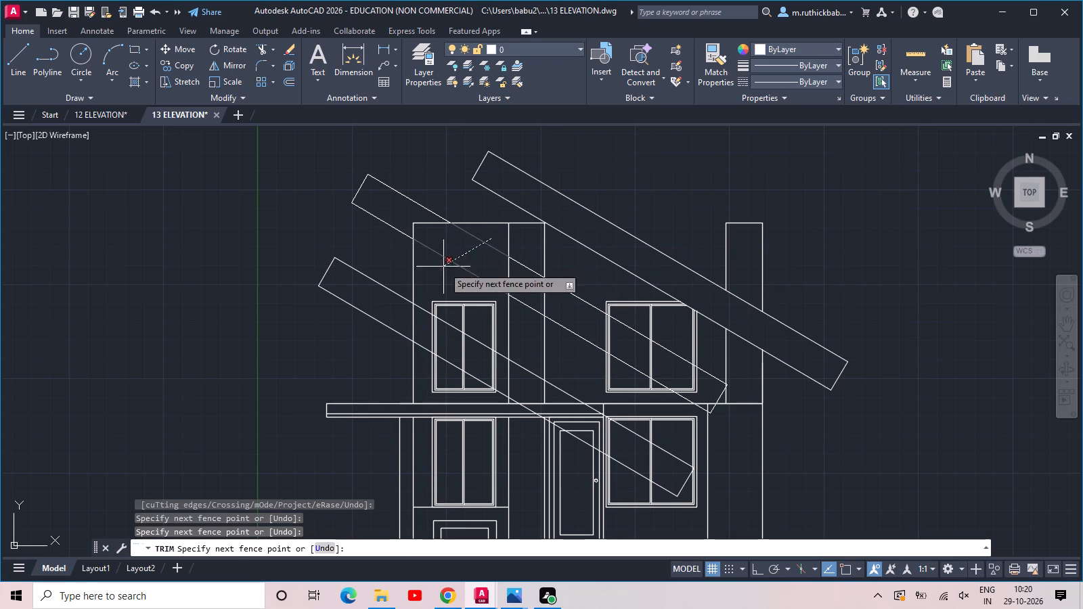
pyautogui.click(443, 267)
pyautogui.moveTo(428, 298); pyautogui.dragTo(428, 315)
pyautogui.click(420, 358)
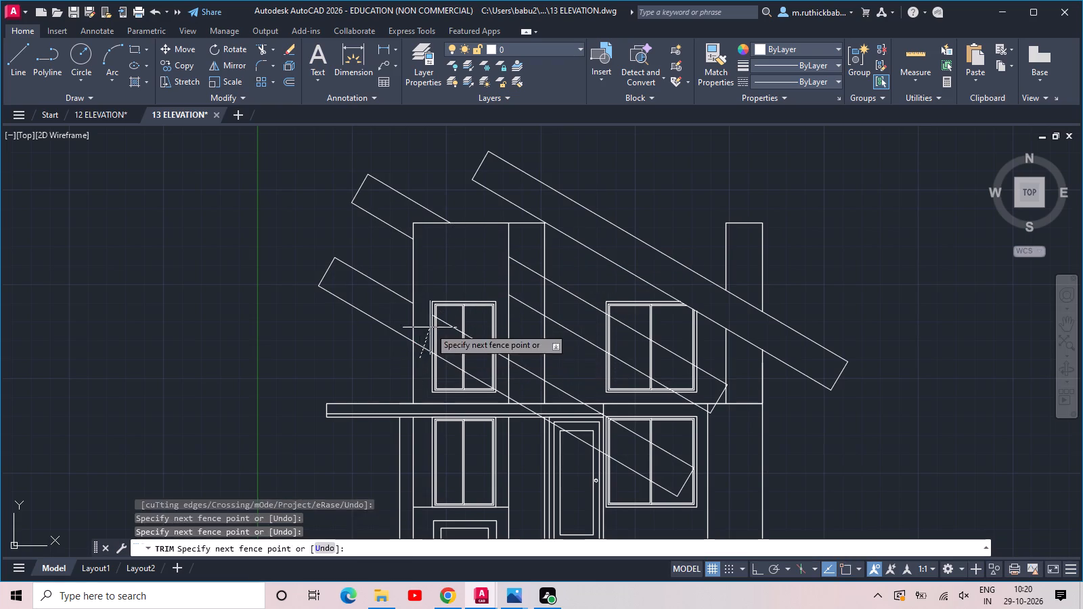
pyautogui.click(430, 328)
pyautogui.press('Escape')
# Erase the leftover pieces of the two copied bands lying across the windows and door.
pyautogui.click(539, 376)
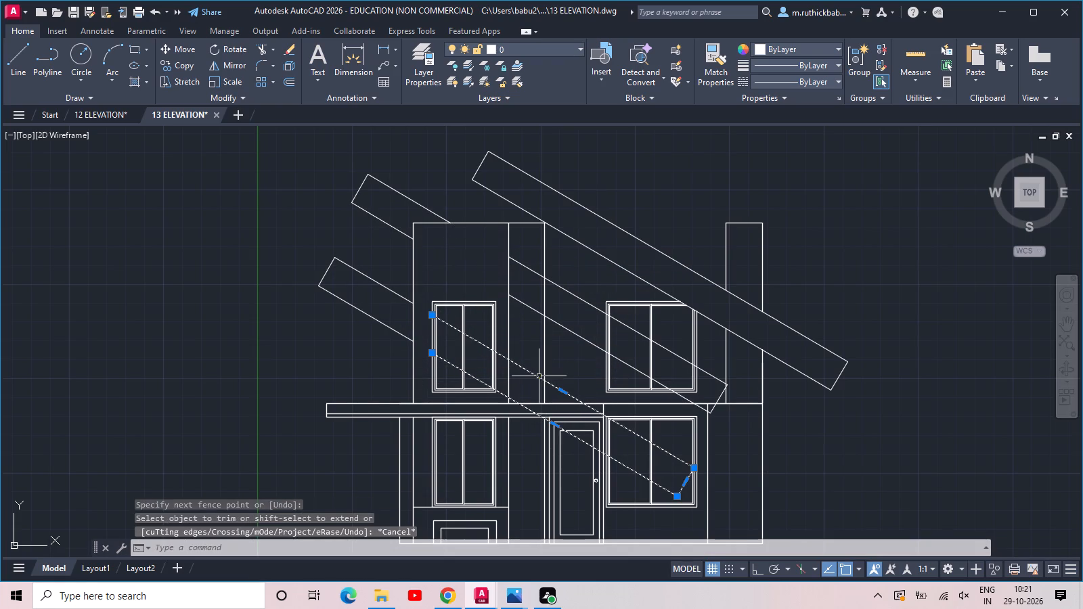
pyautogui.click(537, 309)
pyautogui.click(530, 313)
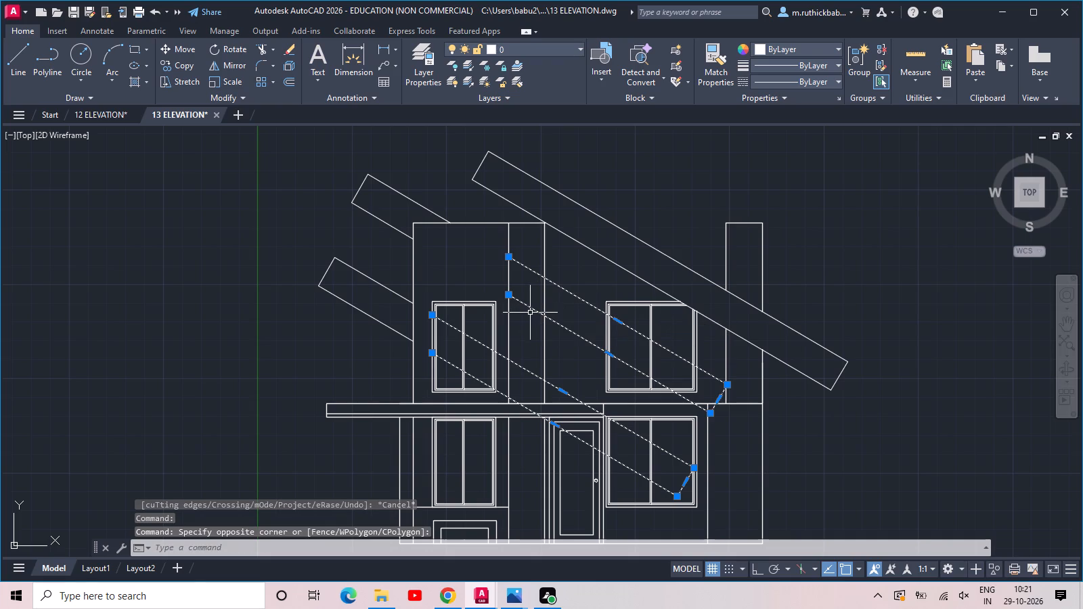
pyautogui.press('Delete')
pyautogui.press('Delete')
pyautogui.press('Delete')
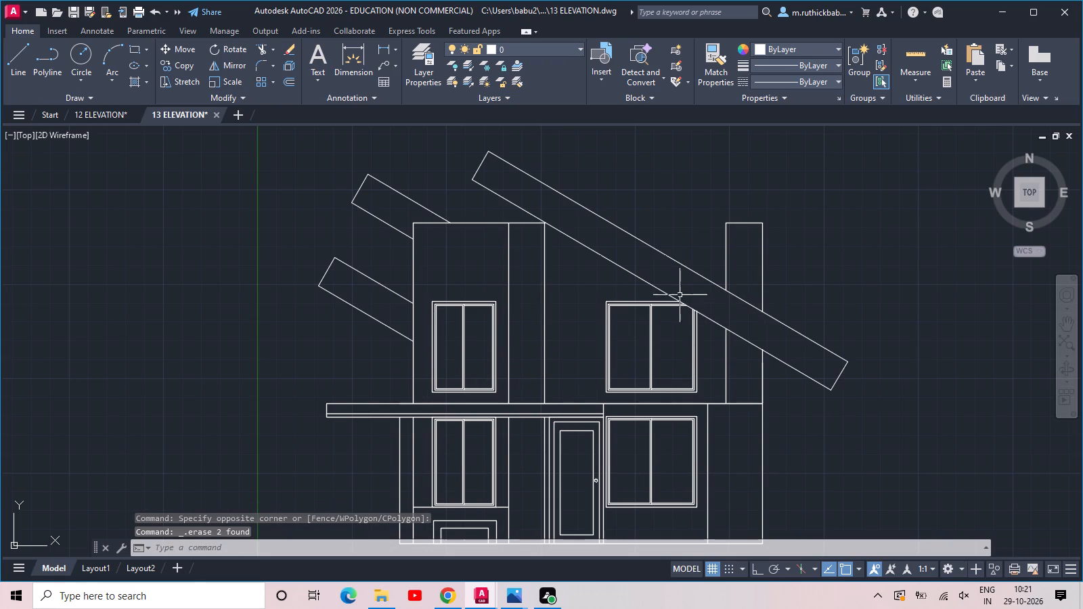
# Trim the left wall's top line between the upper band copy and the narrow strip's left vertical line.
pyautogui.scroll(1, 472, 230)
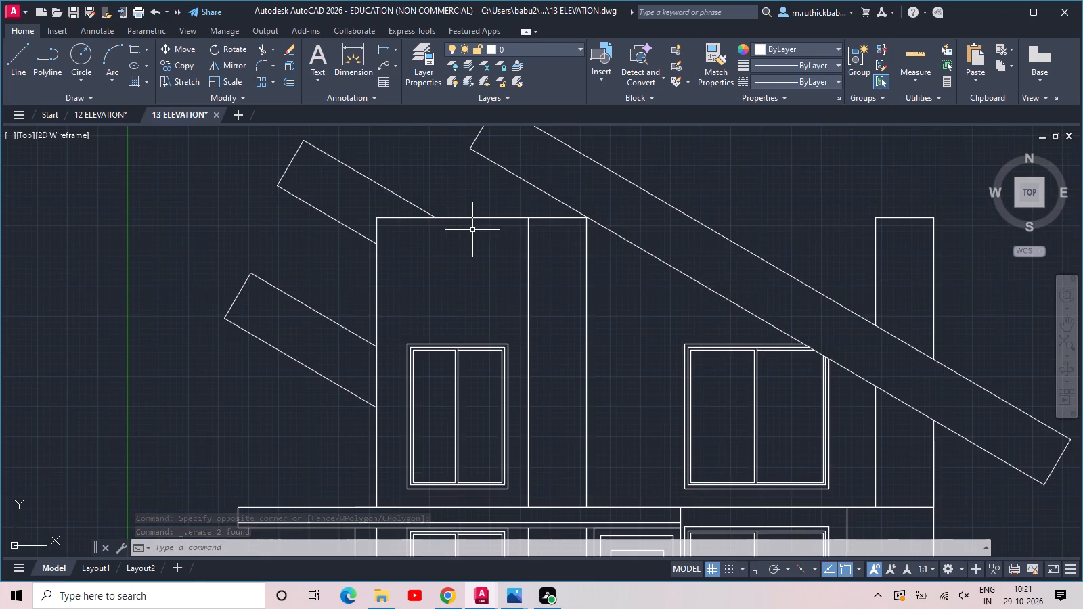
pyautogui.scroll(1, 477, 223)
pyautogui.write('TR')
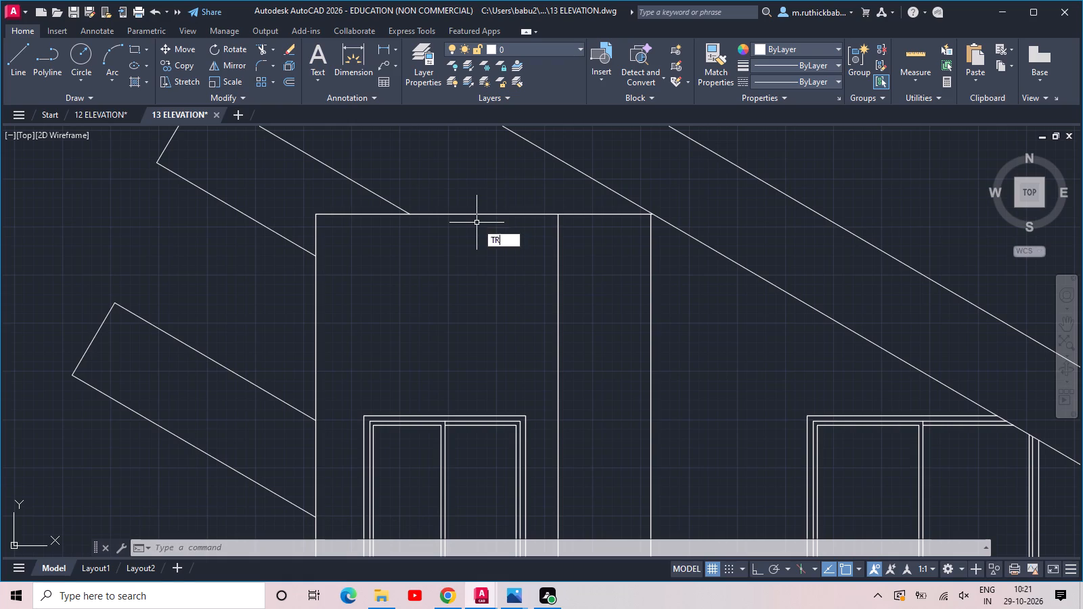
pyautogui.press('space')
pyautogui.press('space')
pyautogui.click(480, 227)
pyautogui.click(473, 199)
pyautogui.press('Escape')
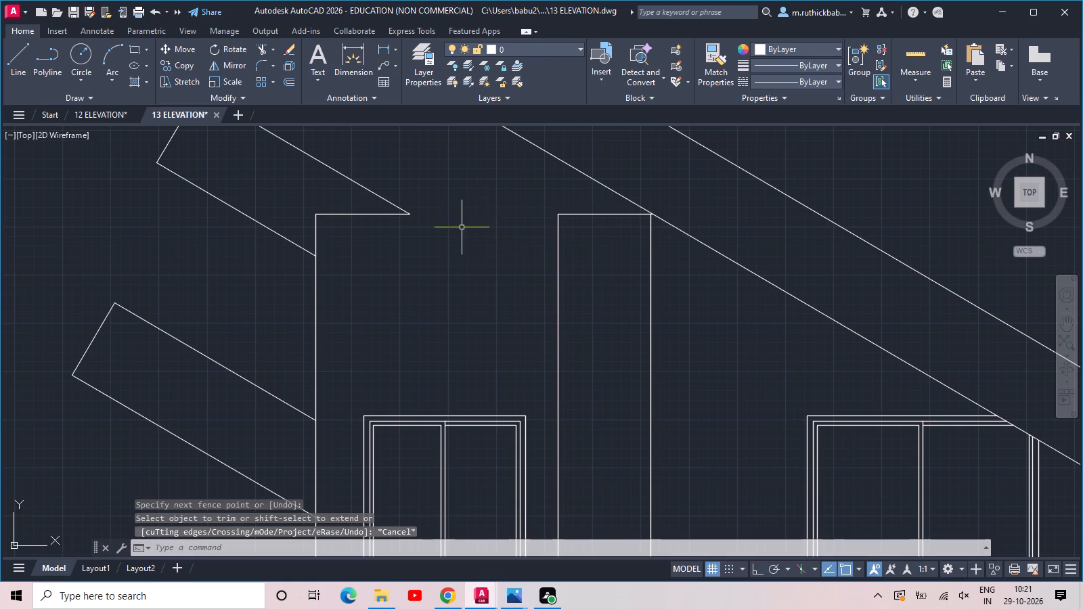
# Extend the upper band copy's top edge to the narrow strip, and the strip's left vertical line up to the main band.
pyautogui.write('EXX')
pyautogui.press('space')
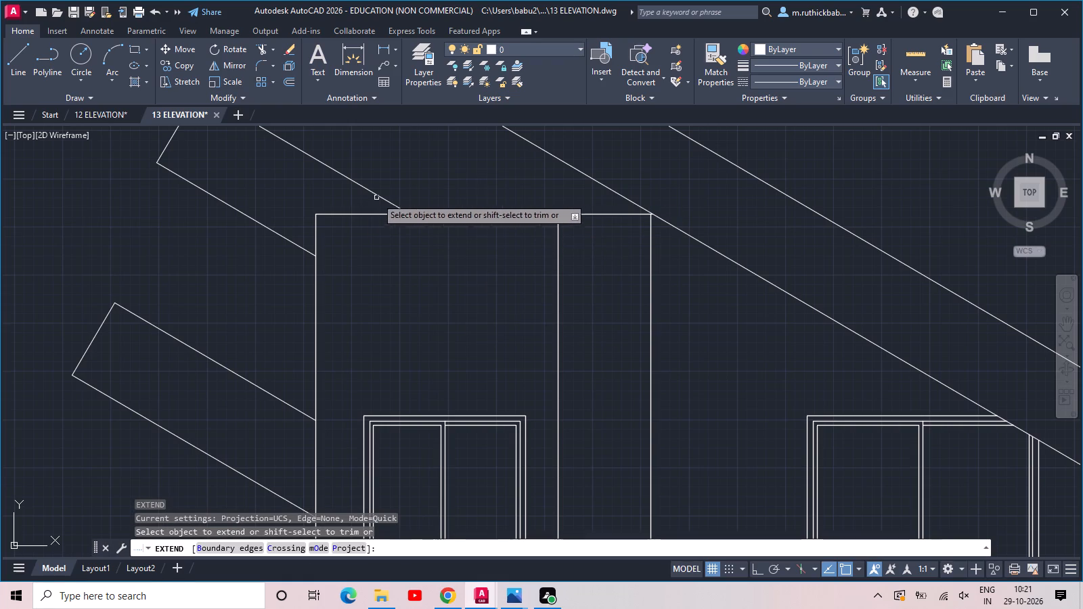
pyautogui.click(384, 200)
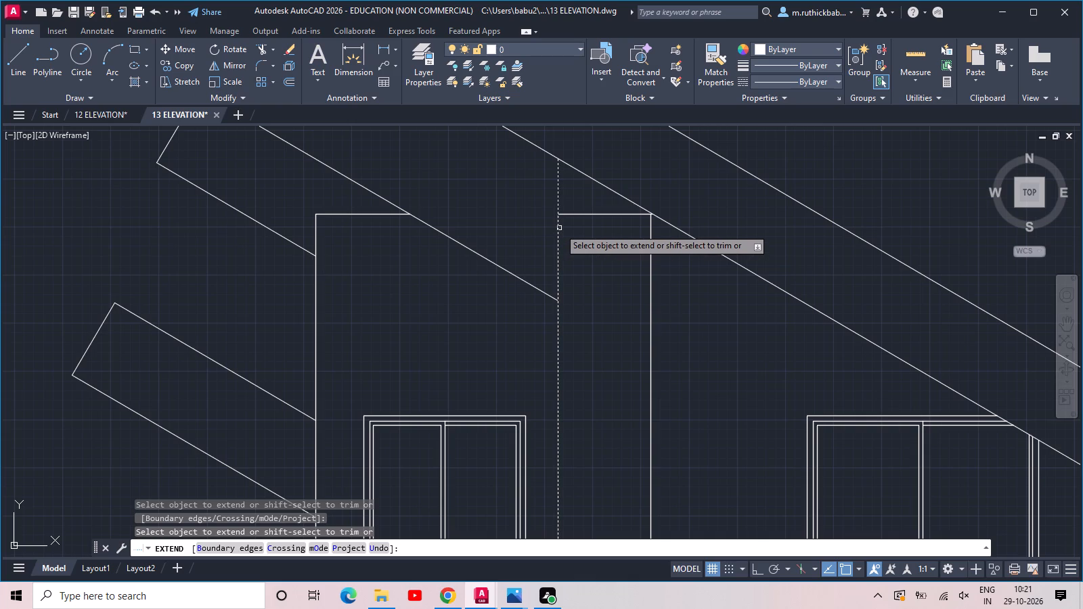
pyautogui.click(559, 228)
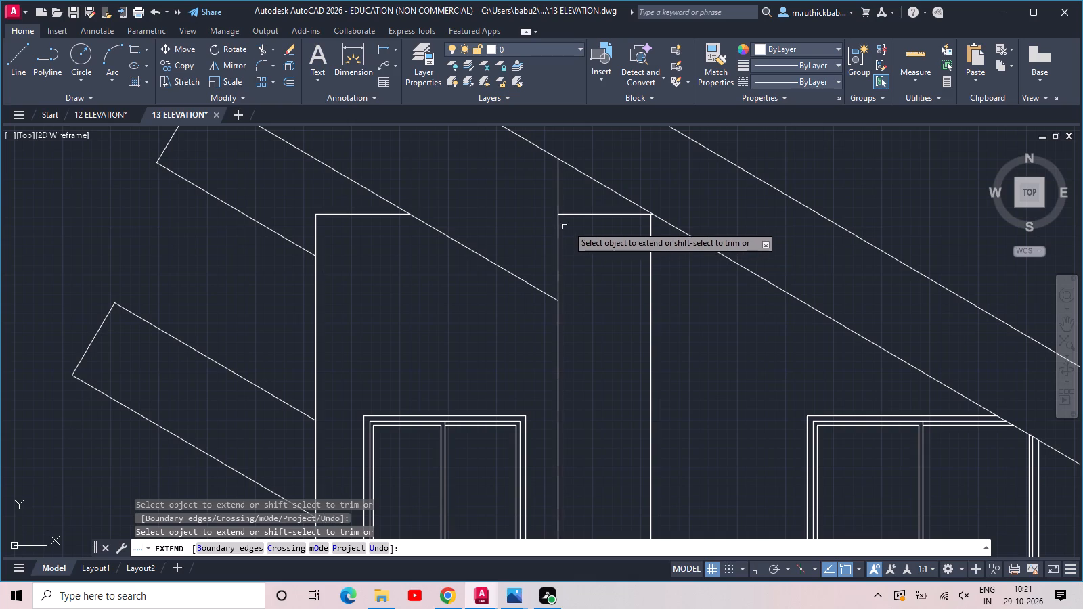
pyautogui.press('Escape')
# Trim away the horizontal top line of the narrow strip beneath the main sloped band.
pyautogui.write('TR')
pyautogui.press('space')
pyautogui.press('space')
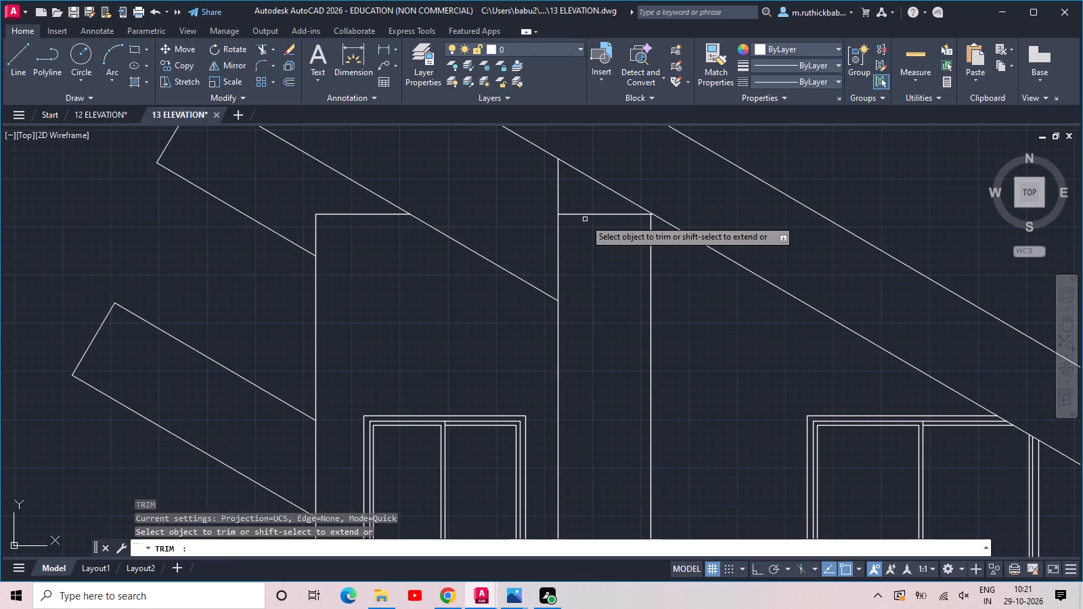
pyautogui.click(585, 219)
pyautogui.click(583, 210)
pyautogui.scroll(-1, 583, 208)
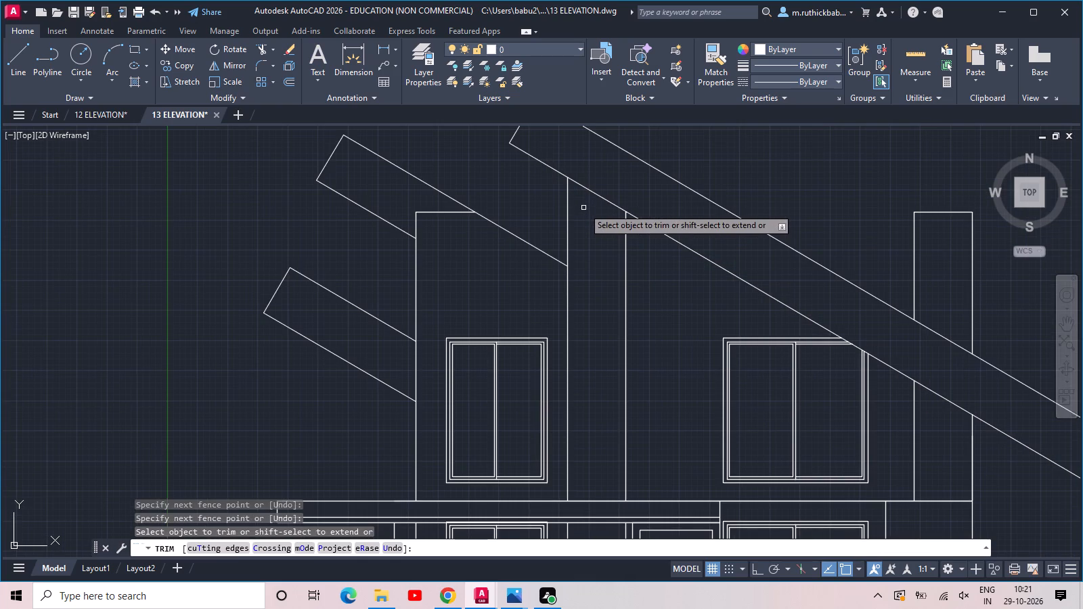
pyautogui.moveTo(420, 267); pyautogui.dragTo(454, 217, button='middle')
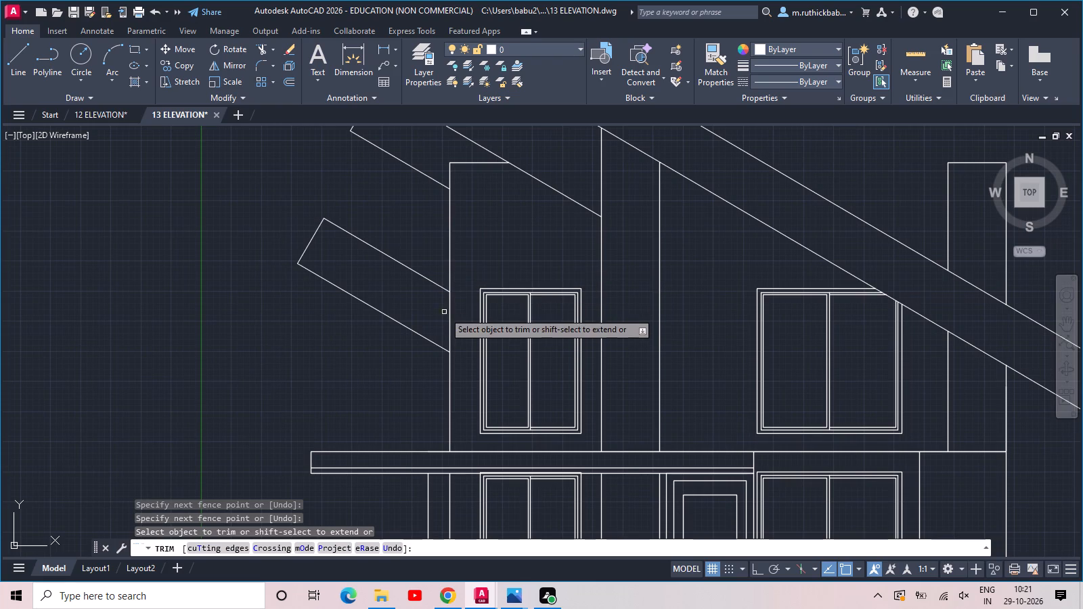
pyautogui.press('Escape')
# Move the lower left band stub straight up along the left wall's edge, to just above the window's height.
pyautogui.moveTo(405, 346); pyautogui.dragTo(397, 314)
pyautogui.click(315, 217)
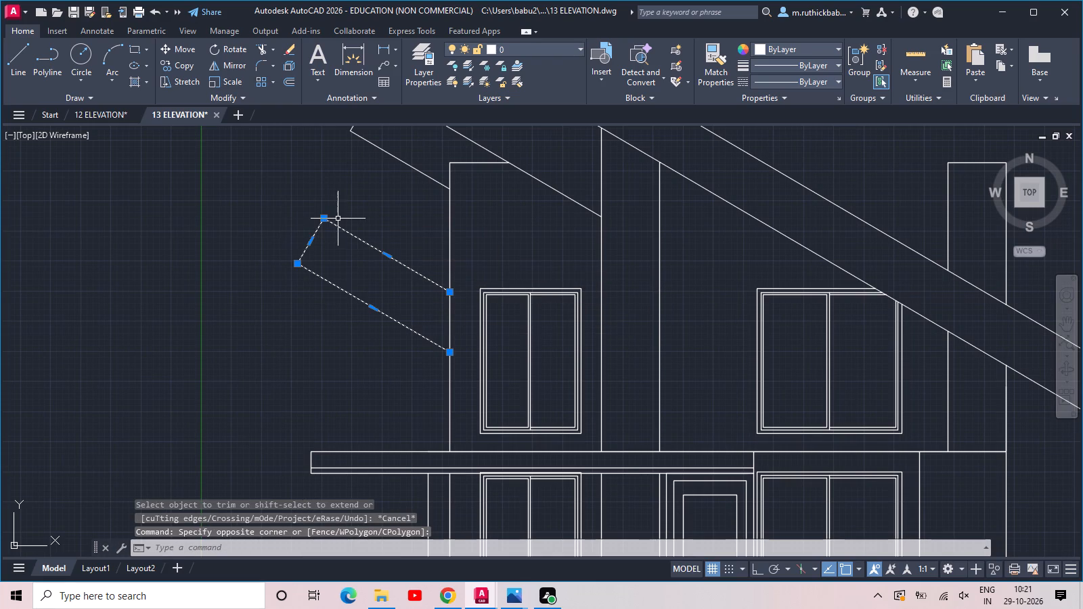
pyautogui.write('MOV')
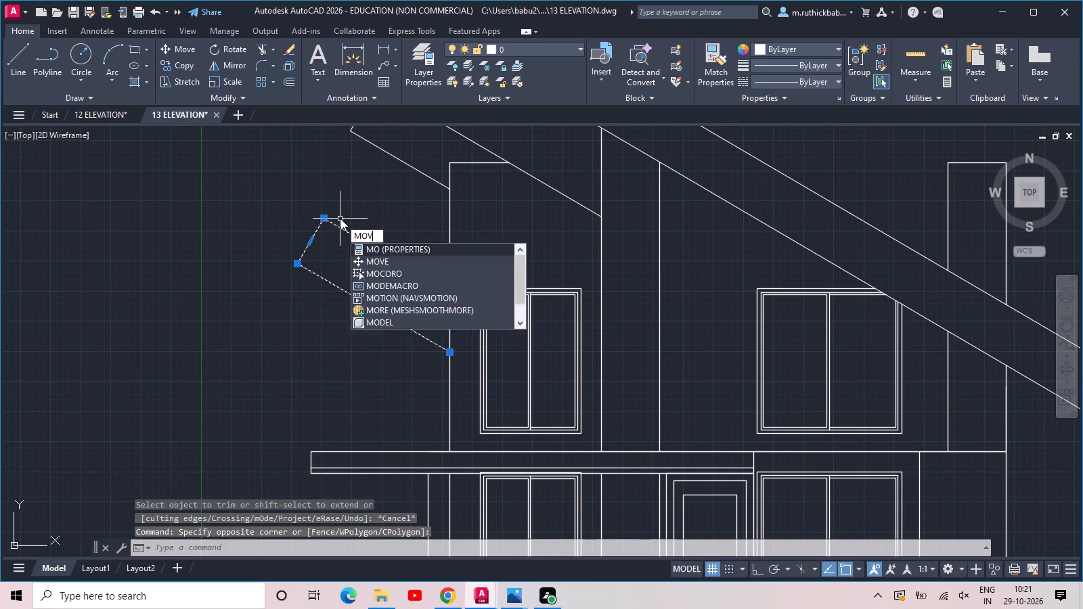
pyautogui.press('space')
pyautogui.click(447, 292)
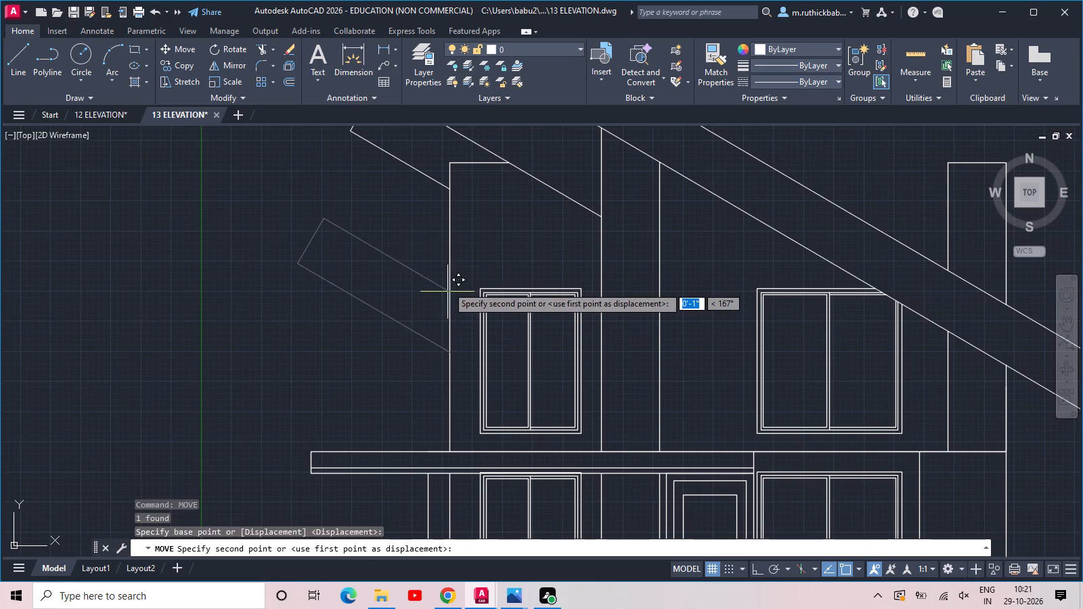
pyautogui.click(447, 260)
pyautogui.press('Escape')
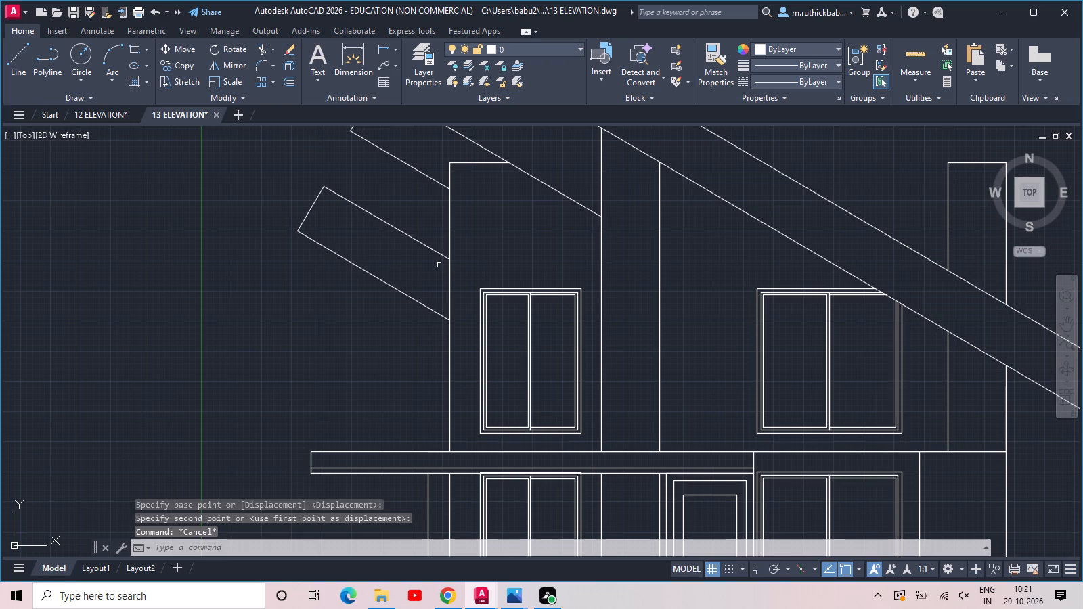
# Draw near-vertical lines about 2'-5" long from the top-left corners of all three sloped bands to their lower edges.
pyautogui.moveTo(380, 253); pyautogui.dragTo(419, 315, button='middle')
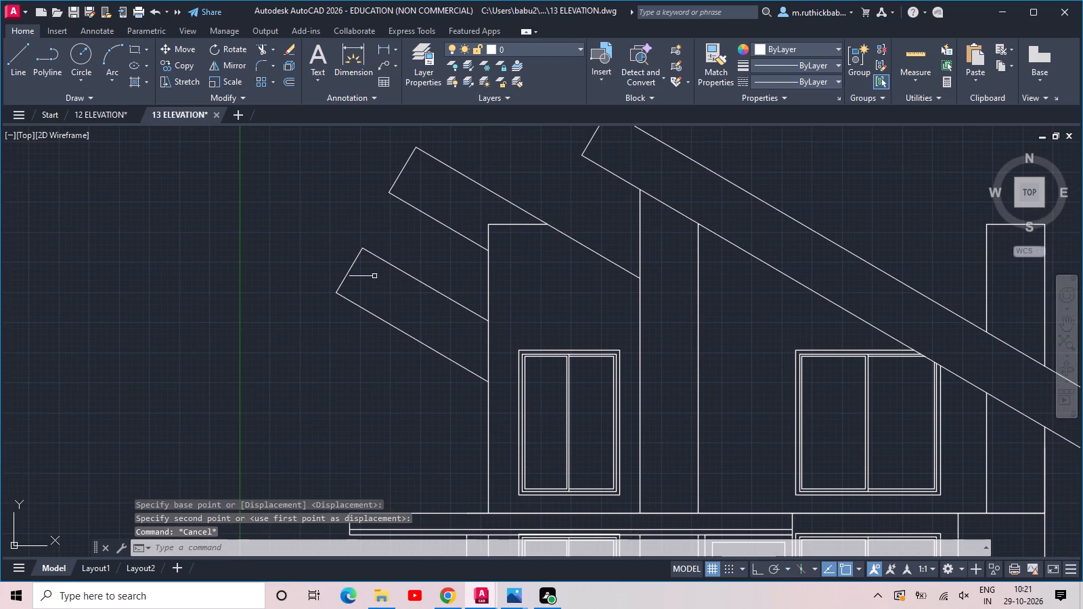
pyautogui.press('l')
pyautogui.press('space')
pyautogui.click(364, 249)
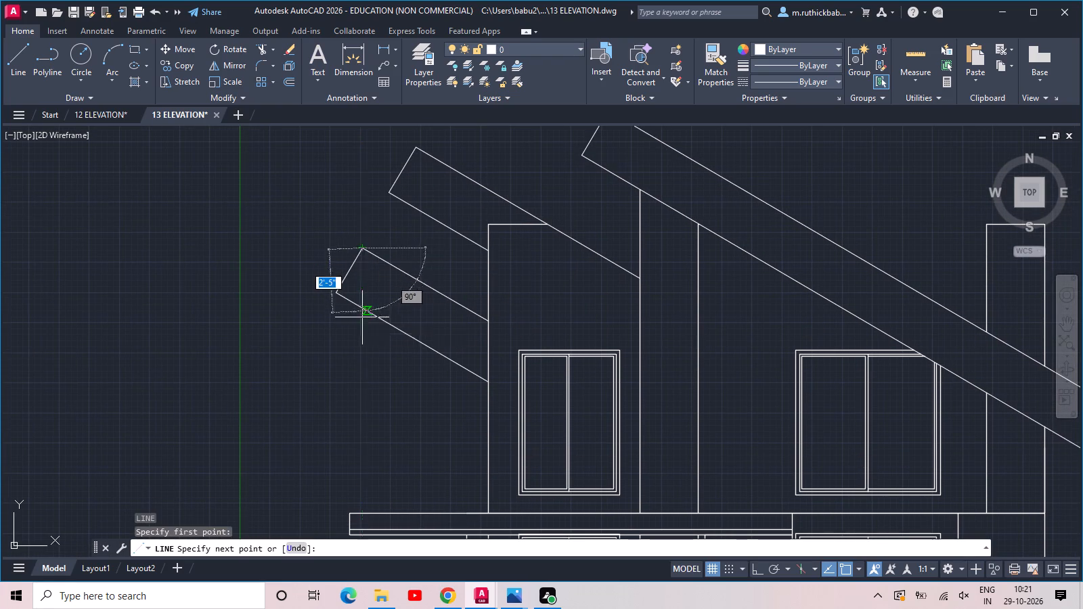
pyautogui.click(363, 311)
pyautogui.press('space')
pyautogui.press('space')
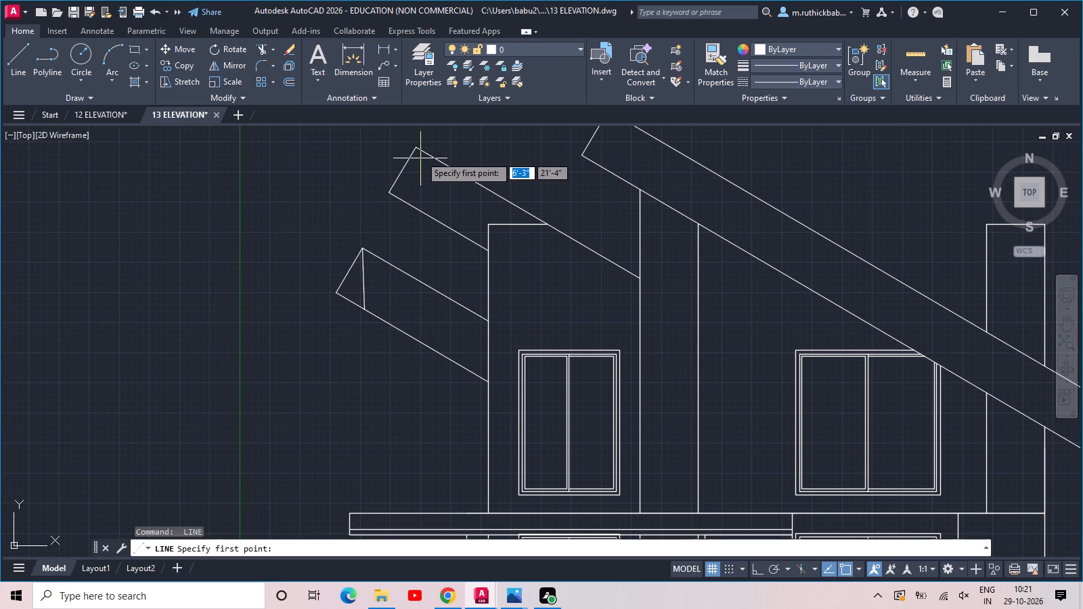
pyautogui.click(416, 145)
pyautogui.click(412, 203)
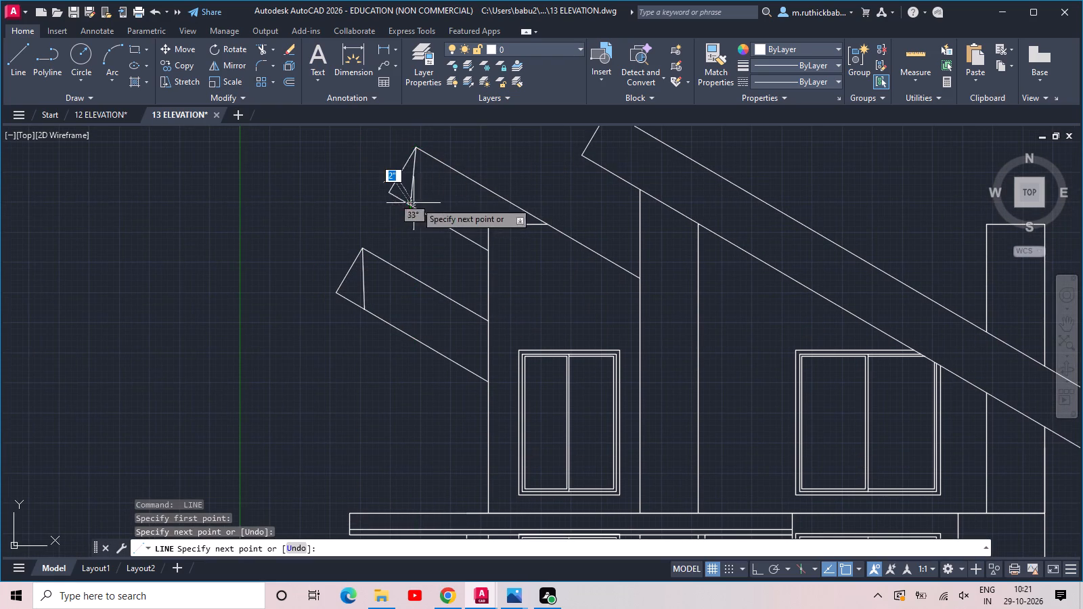
pyautogui.press('space')
pyautogui.moveTo(469, 189); pyautogui.dragTo(425, 285, button='middle')
pyautogui.press('space')
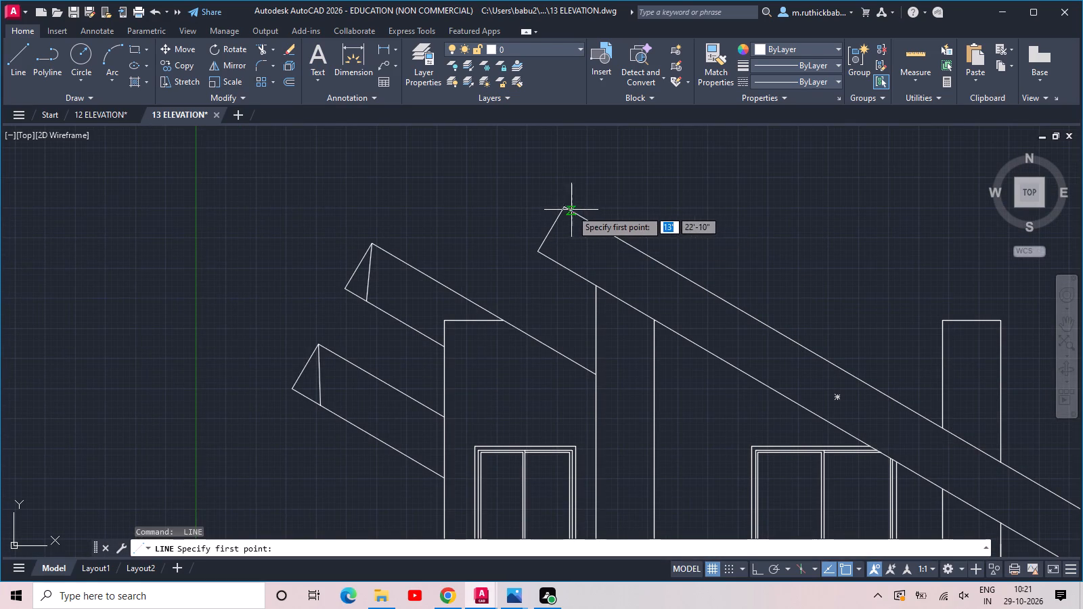
pyautogui.click(565, 208)
pyautogui.click(562, 265)
pyautogui.press('Escape')
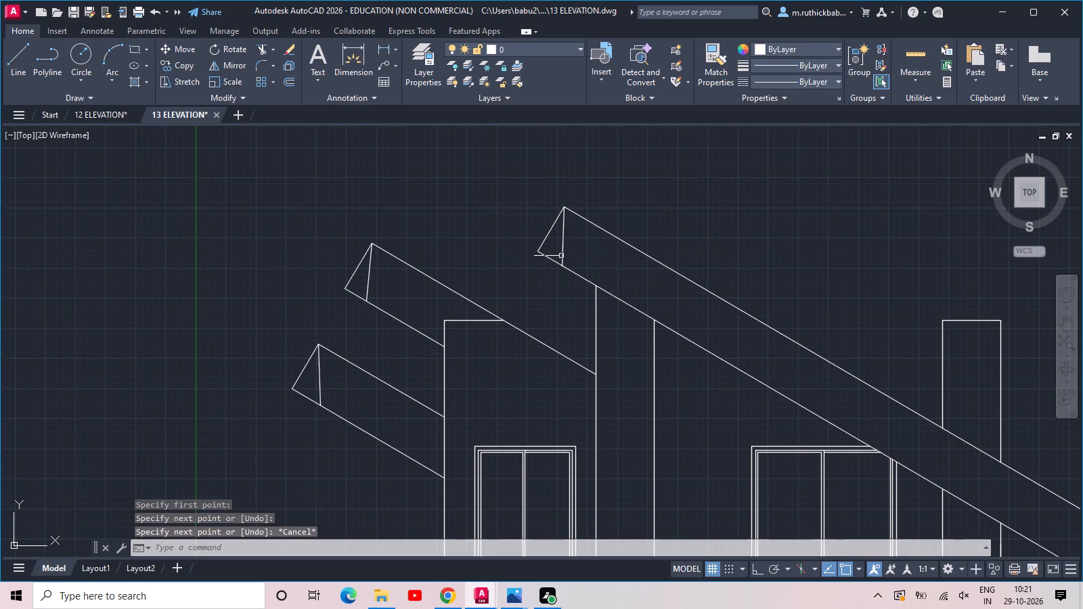
# Trim away the slanted corners beyond the near-vertical end lines of all three sloped bands.
pyautogui.write('TR')
pyautogui.press('space')
pyautogui.press('space')
pyautogui.moveTo(548, 273); pyautogui.dragTo(547, 261)
pyautogui.click(544, 227)
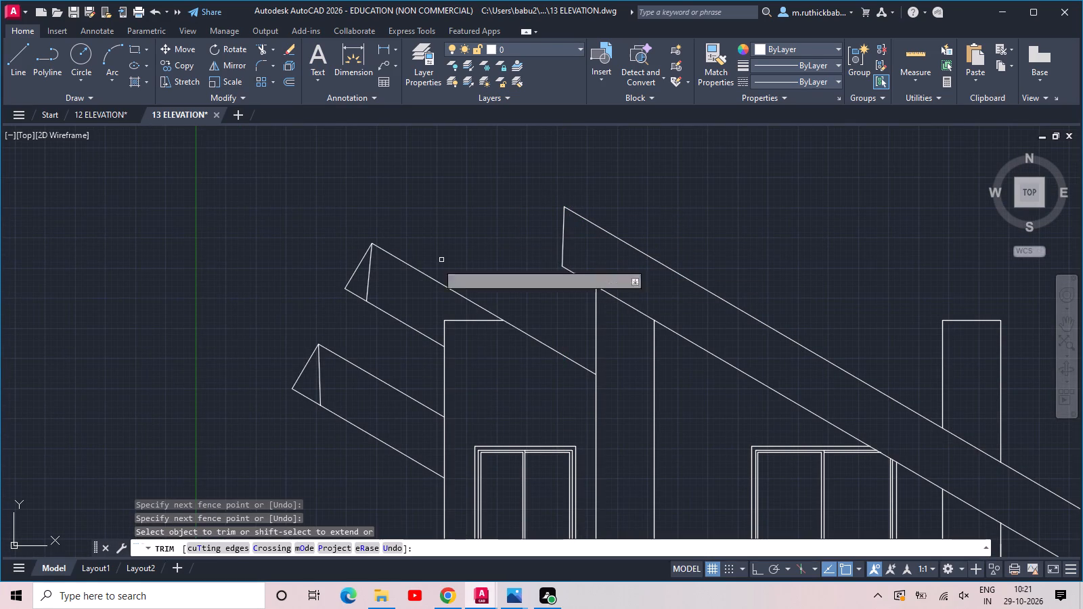
pyautogui.click(357, 304)
pyautogui.click(361, 253)
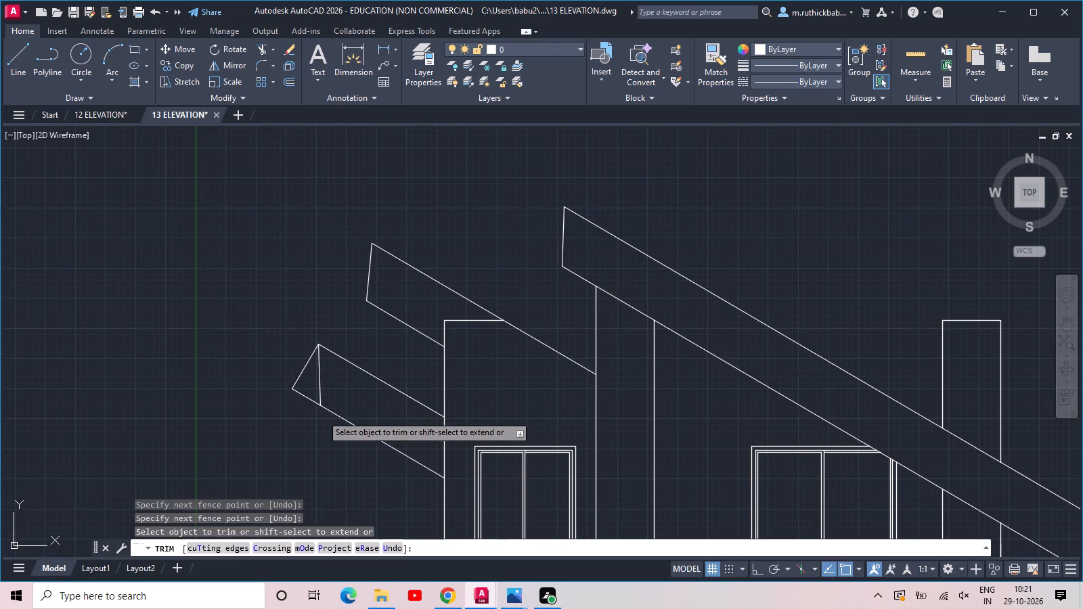
pyautogui.moveTo(317, 416); pyautogui.dragTo(315, 404)
pyautogui.click(304, 330)
pyautogui.scroll(-1, 304, 330)
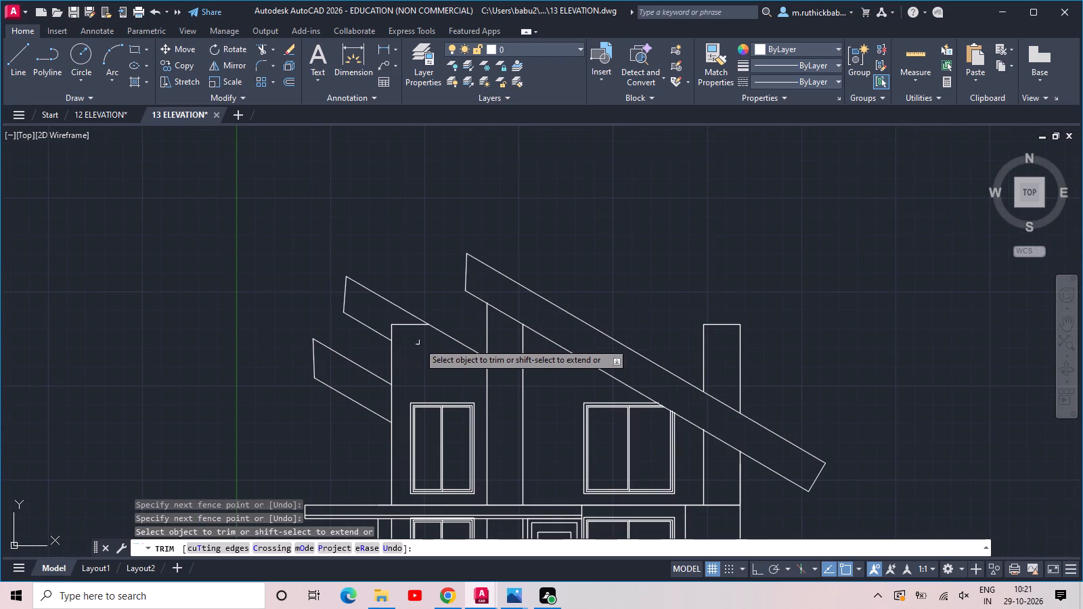
pyautogui.press('Escape')
pyautogui.press('Escape')
# Extend the main band's near-vertical end line down to the top edge of the upper small band.
pyautogui.moveTo(447, 345); pyautogui.dragTo(440, 330, button='middle')
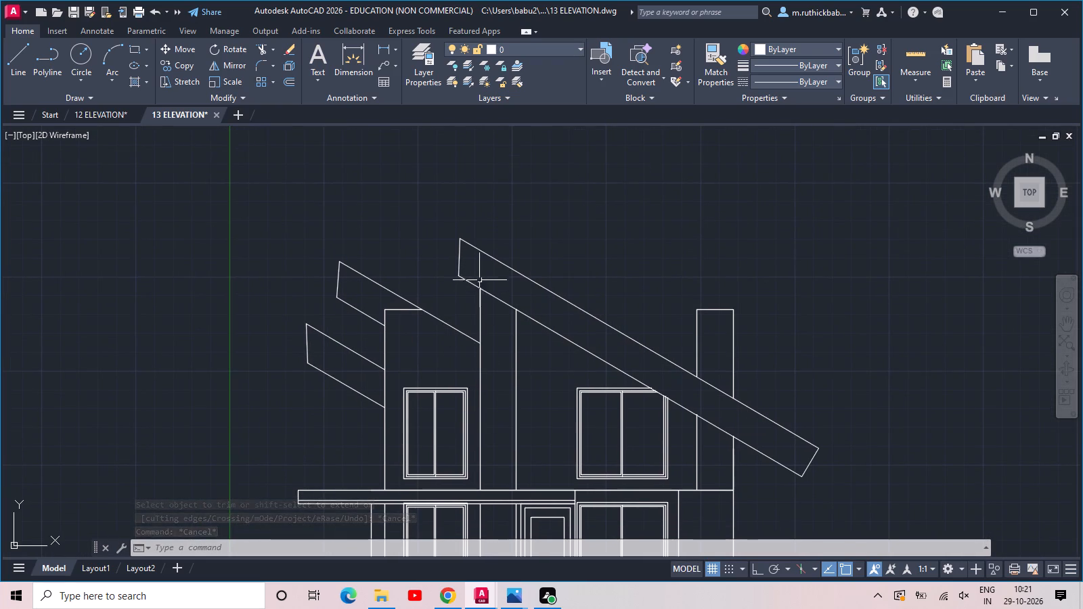
pyautogui.scroll(1, 470, 277)
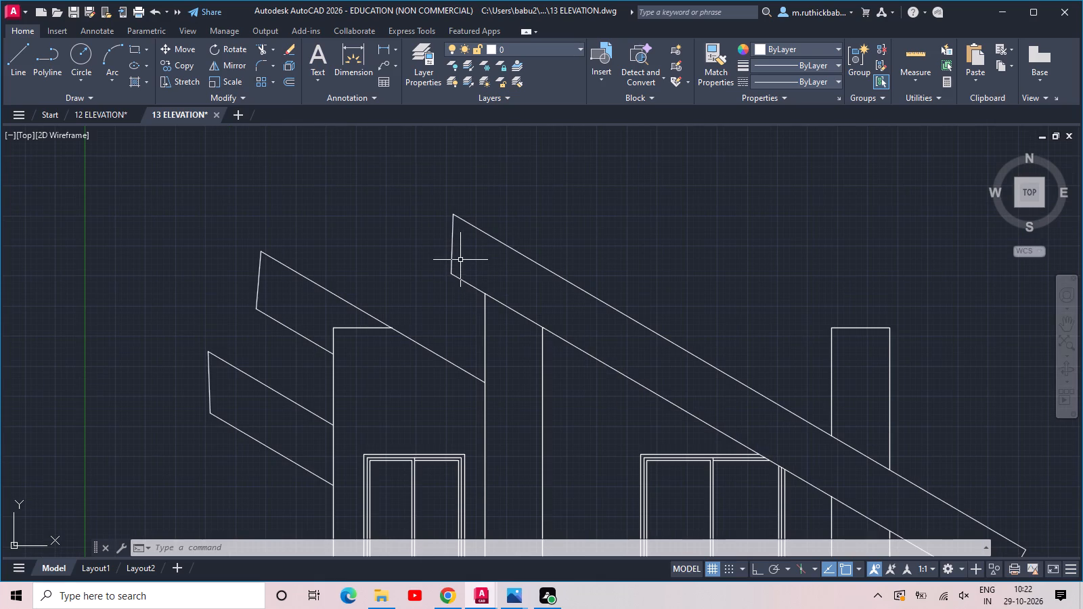
pyautogui.write('EX')
pyautogui.press('space')
pyautogui.press('space')
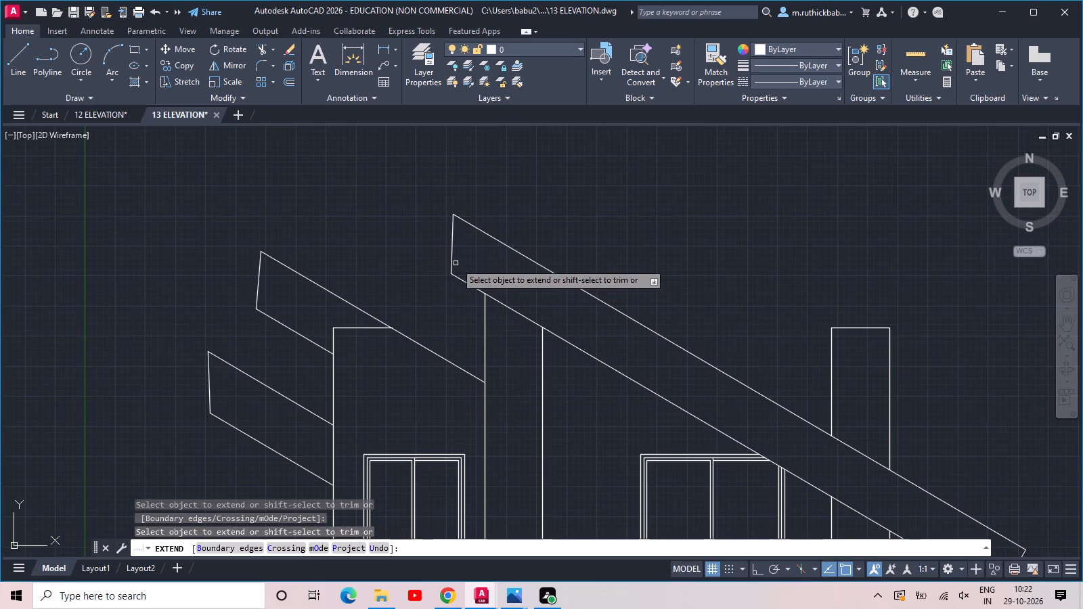
pyautogui.click(451, 257)
pyautogui.press('Escape')
# Trim the main band's lower edge between its extended end line and the narrow strip's left vertical line.
pyautogui.press('t')
pyautogui.press('r')
pyautogui.press('space')
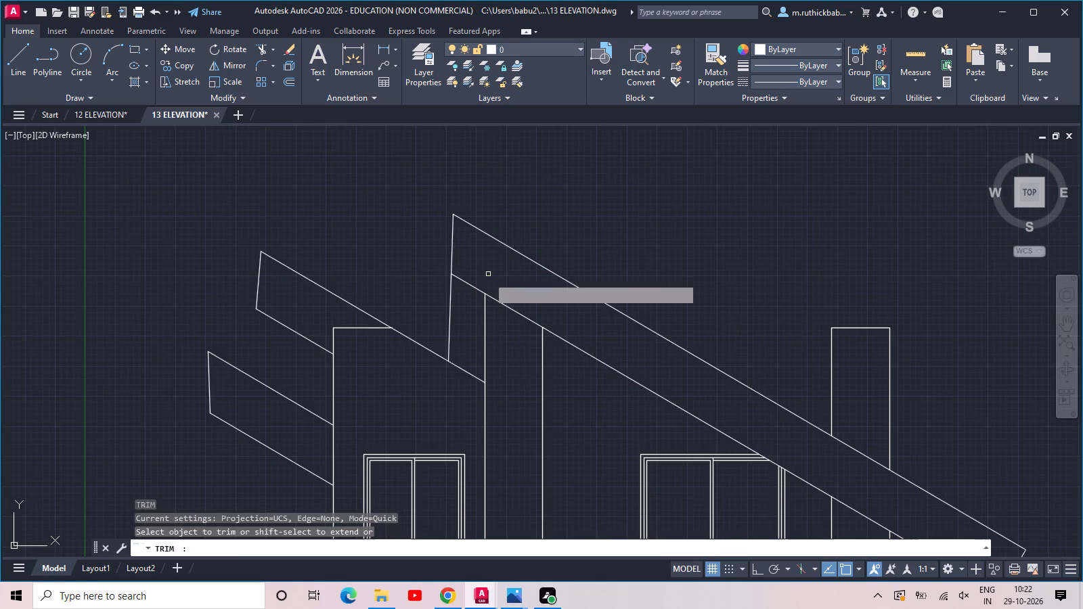
pyautogui.press('space')
pyautogui.click(472, 299)
pyautogui.click(472, 279)
pyautogui.scroll(-1, 472, 279)
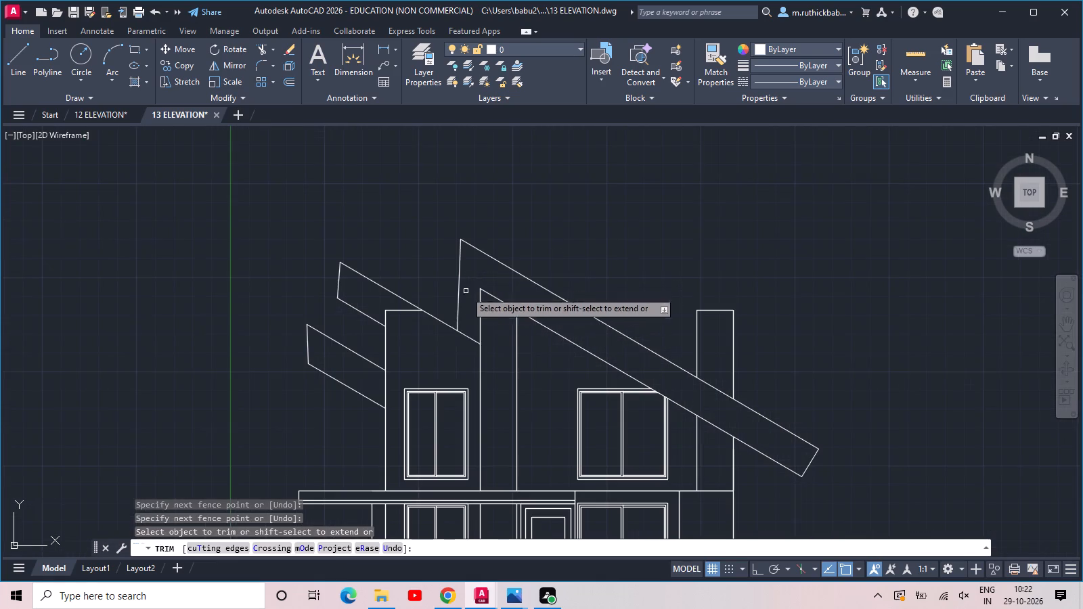
pyautogui.press('Escape')
# Move the upper small band's end line a short way down the slope, keeping its ends on the band edges.
pyautogui.scroll(2, 351, 323)
pyautogui.moveTo(343, 257); pyautogui.dragTo(333, 244)
pyautogui.click(306, 218)
pyautogui.click(316, 236)
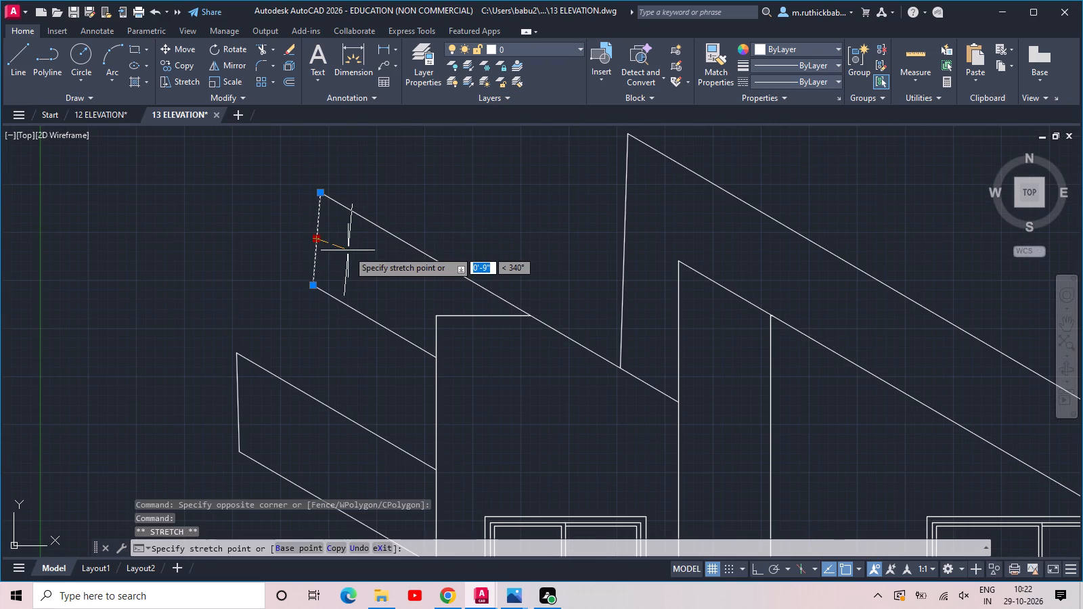
pyautogui.click(347, 256)
pyautogui.press('Escape')
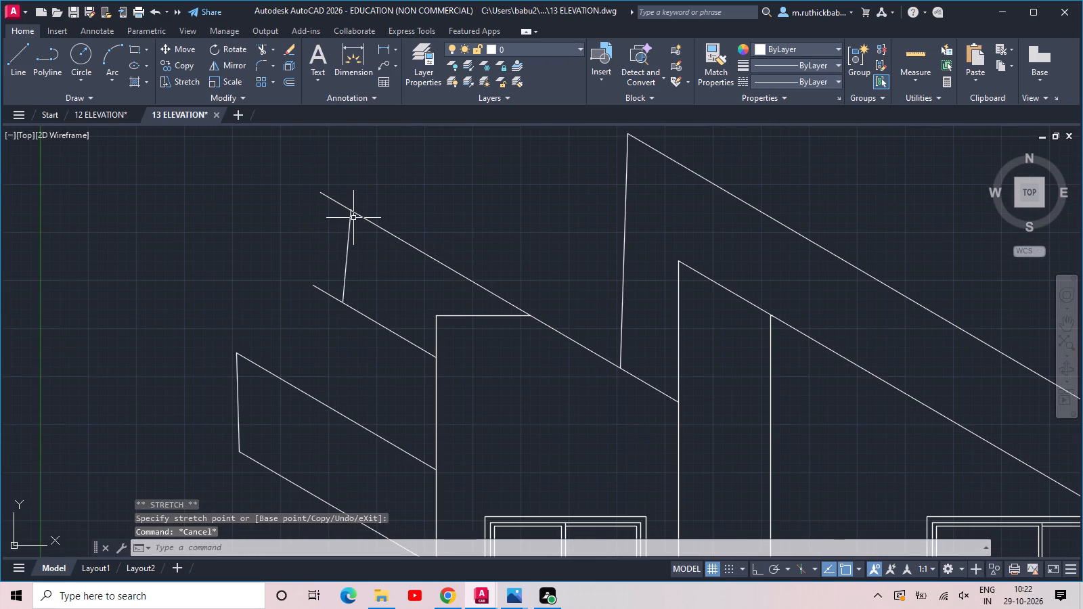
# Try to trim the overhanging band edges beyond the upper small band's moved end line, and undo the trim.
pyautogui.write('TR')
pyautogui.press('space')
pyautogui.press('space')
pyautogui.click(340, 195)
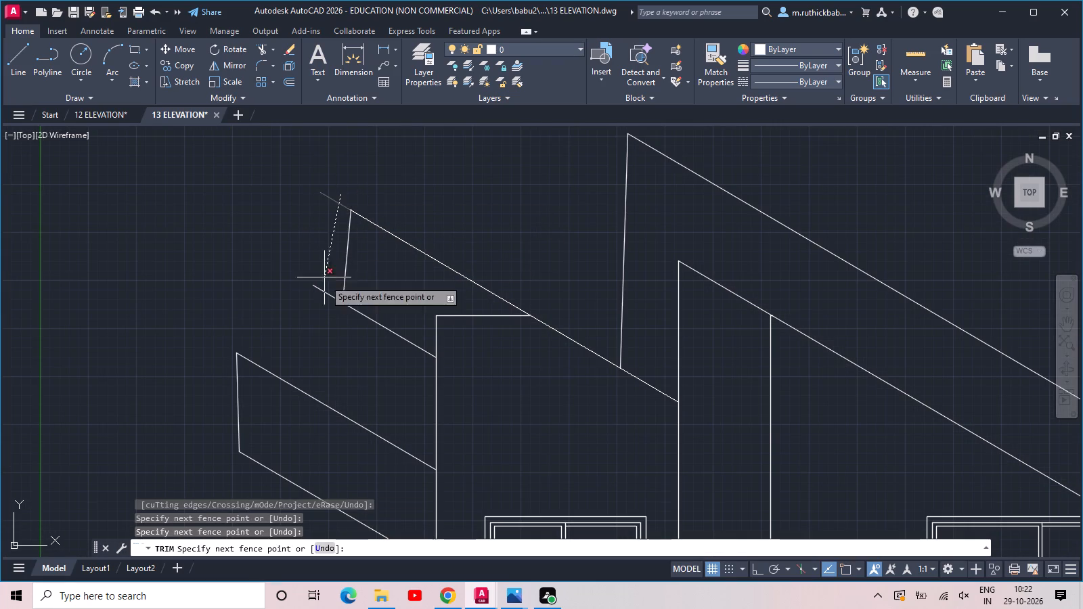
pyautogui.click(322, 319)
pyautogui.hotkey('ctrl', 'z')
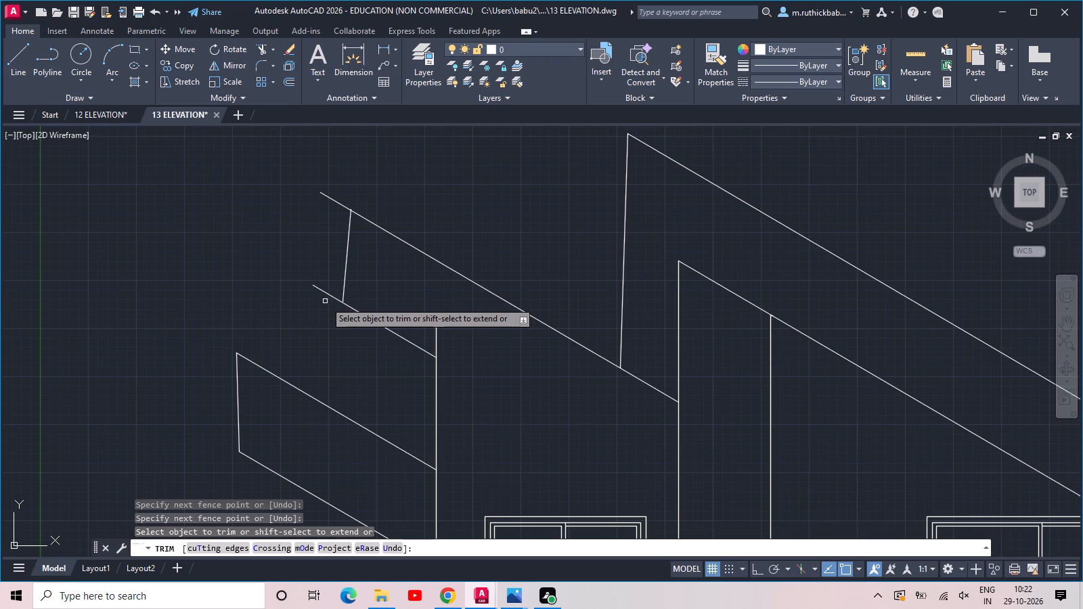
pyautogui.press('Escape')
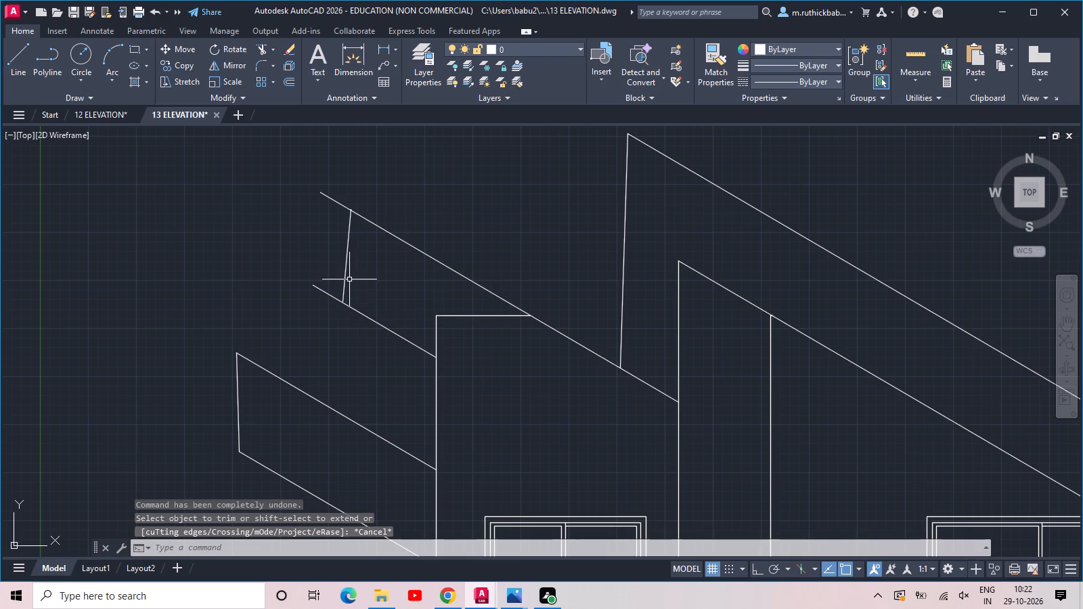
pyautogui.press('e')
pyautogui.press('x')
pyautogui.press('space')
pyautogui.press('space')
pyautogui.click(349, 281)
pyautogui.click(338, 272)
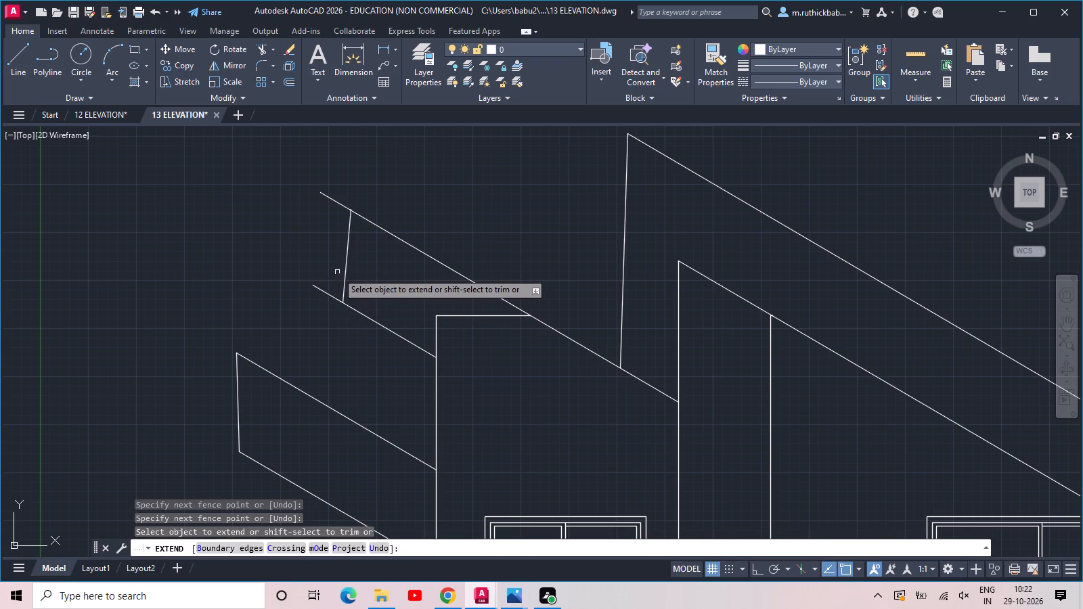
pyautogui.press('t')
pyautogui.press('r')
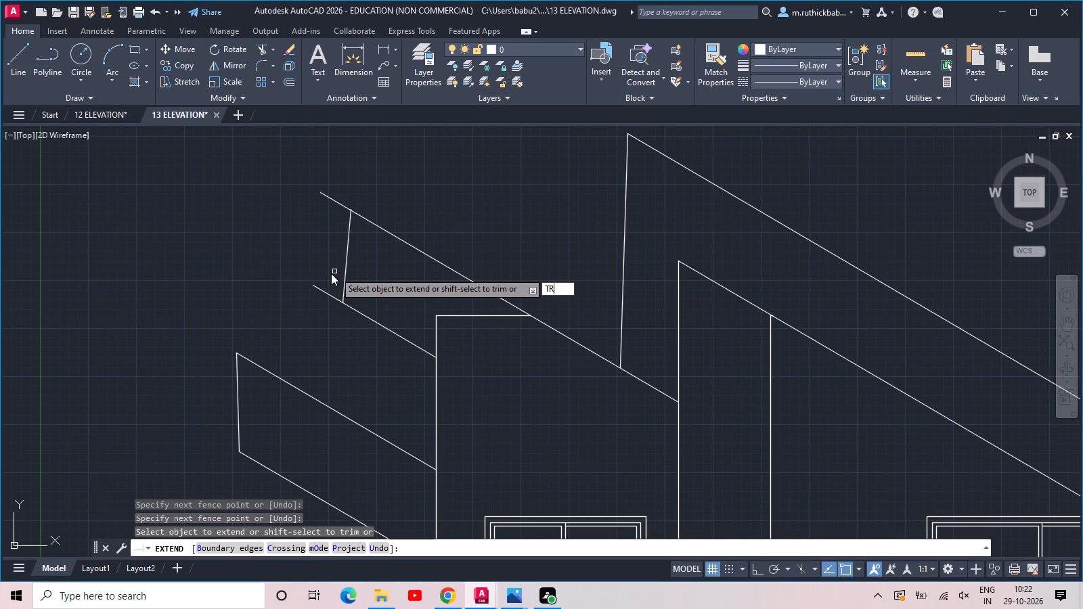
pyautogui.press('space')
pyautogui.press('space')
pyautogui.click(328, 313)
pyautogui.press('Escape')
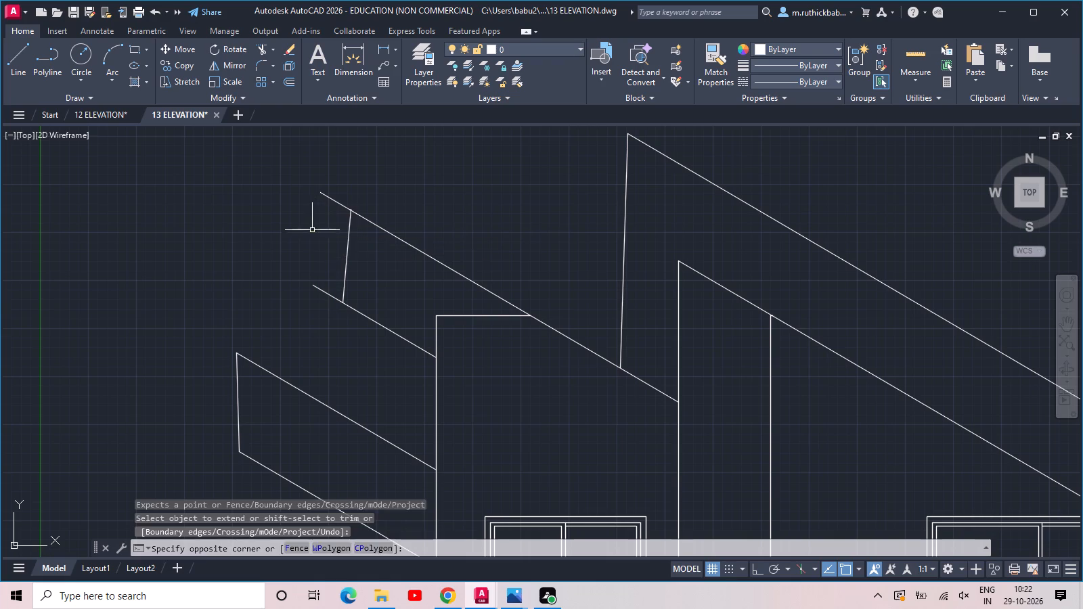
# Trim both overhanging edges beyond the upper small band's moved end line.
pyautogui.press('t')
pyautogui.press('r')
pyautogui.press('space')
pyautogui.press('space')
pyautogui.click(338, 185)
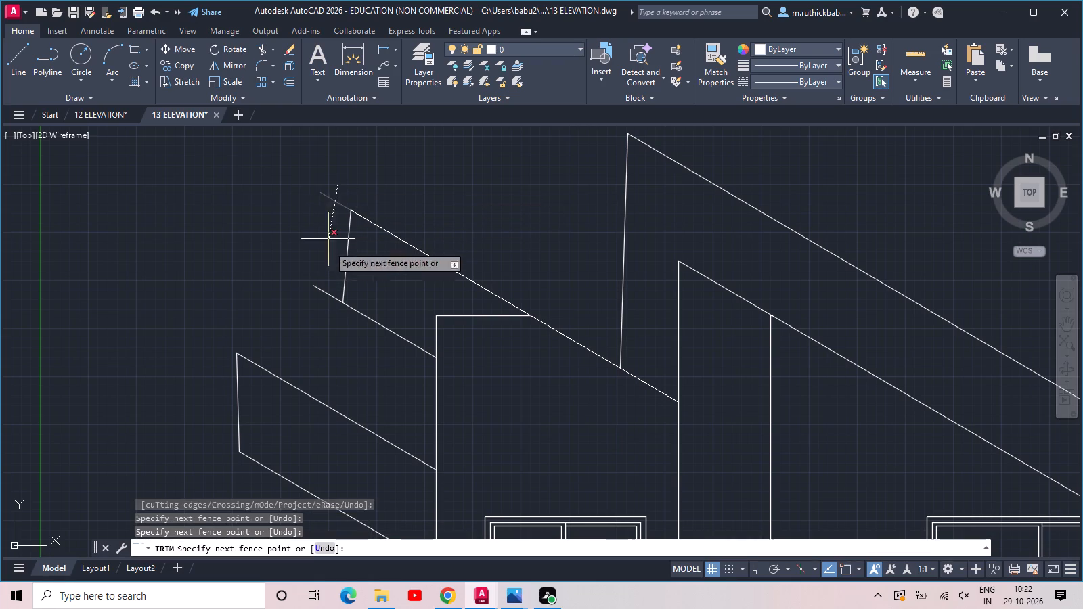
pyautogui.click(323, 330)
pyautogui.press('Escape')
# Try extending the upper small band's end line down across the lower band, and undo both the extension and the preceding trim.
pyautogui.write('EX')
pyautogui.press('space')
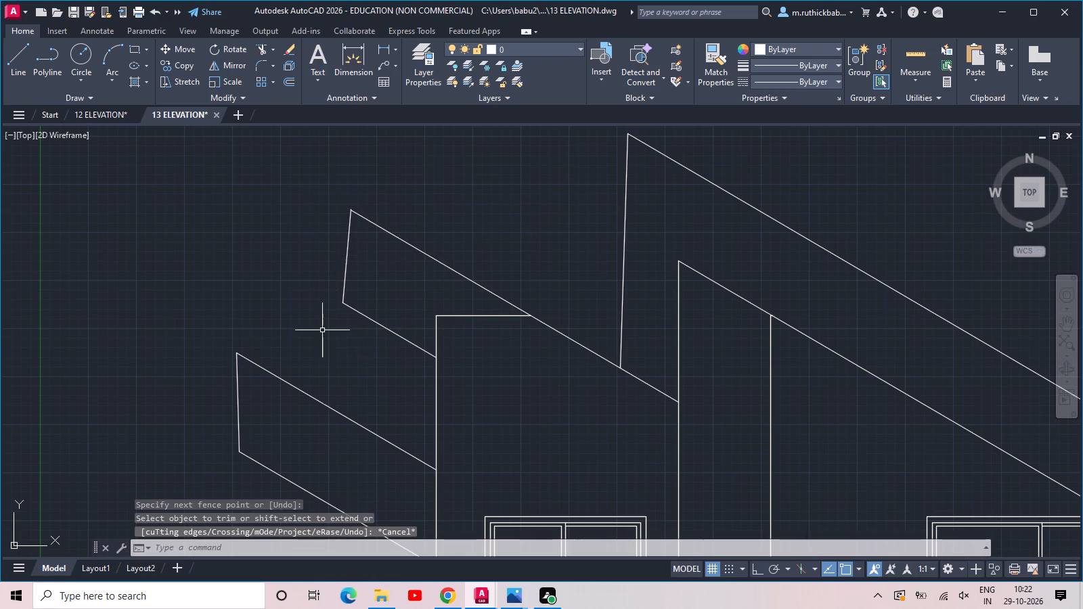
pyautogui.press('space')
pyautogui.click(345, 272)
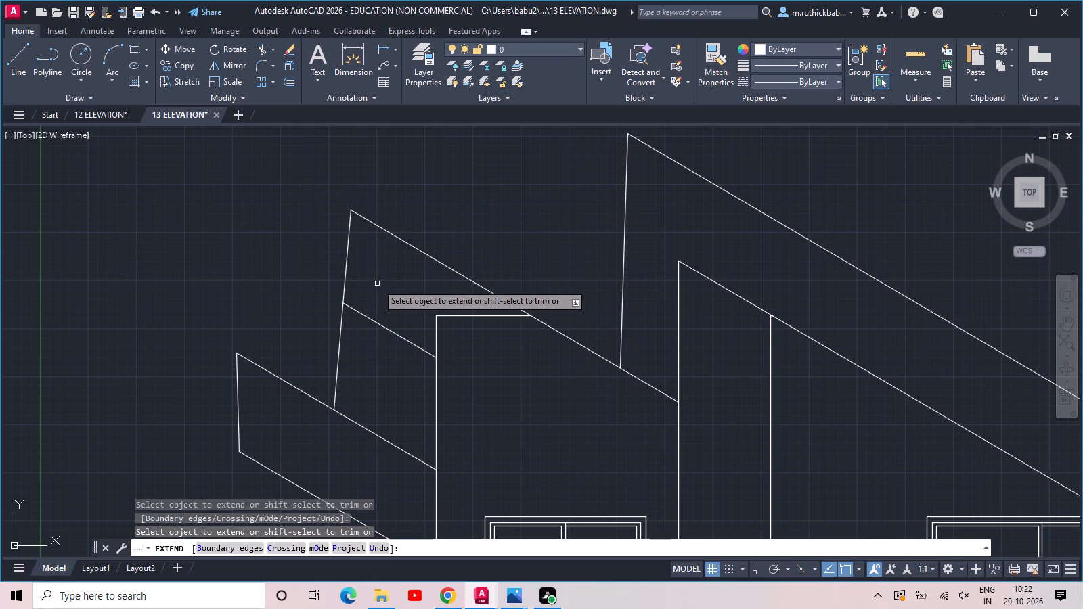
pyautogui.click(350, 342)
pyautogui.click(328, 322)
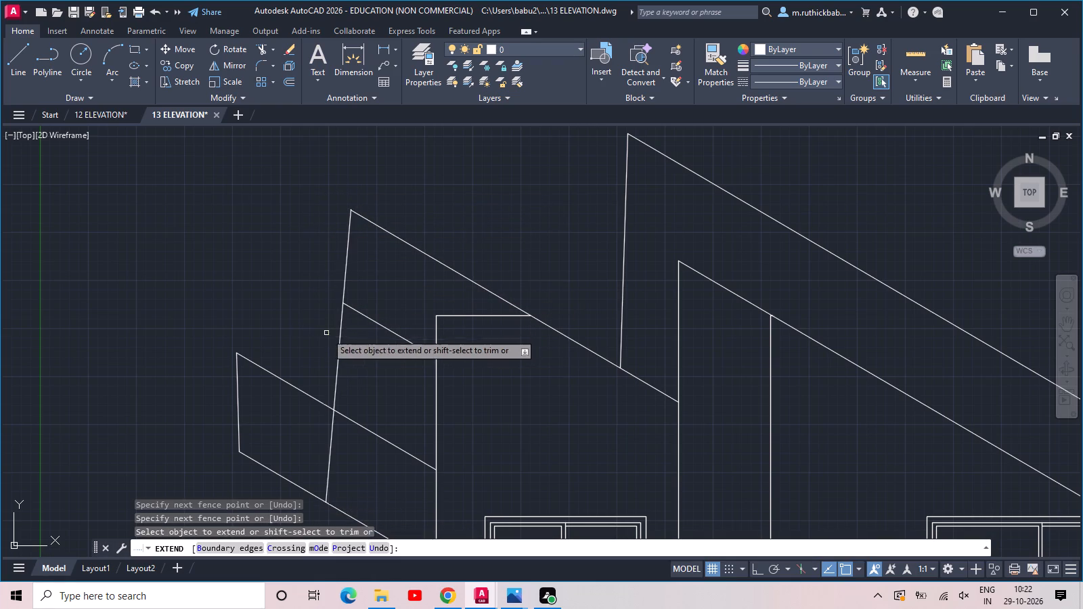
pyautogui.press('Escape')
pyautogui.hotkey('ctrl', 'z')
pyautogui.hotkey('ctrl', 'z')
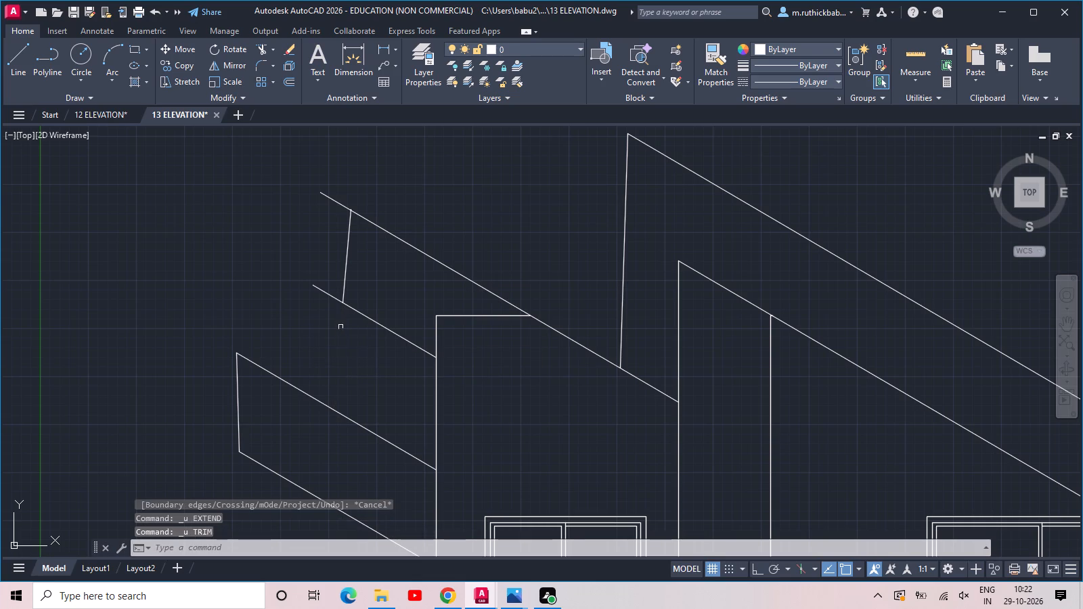
# Trim the upper and lower edge overhangs beyond the upper small band's end line.
pyautogui.press('t')
pyautogui.write('R')
pyautogui.press('space')
pyautogui.press('space')
pyautogui.click(327, 319)
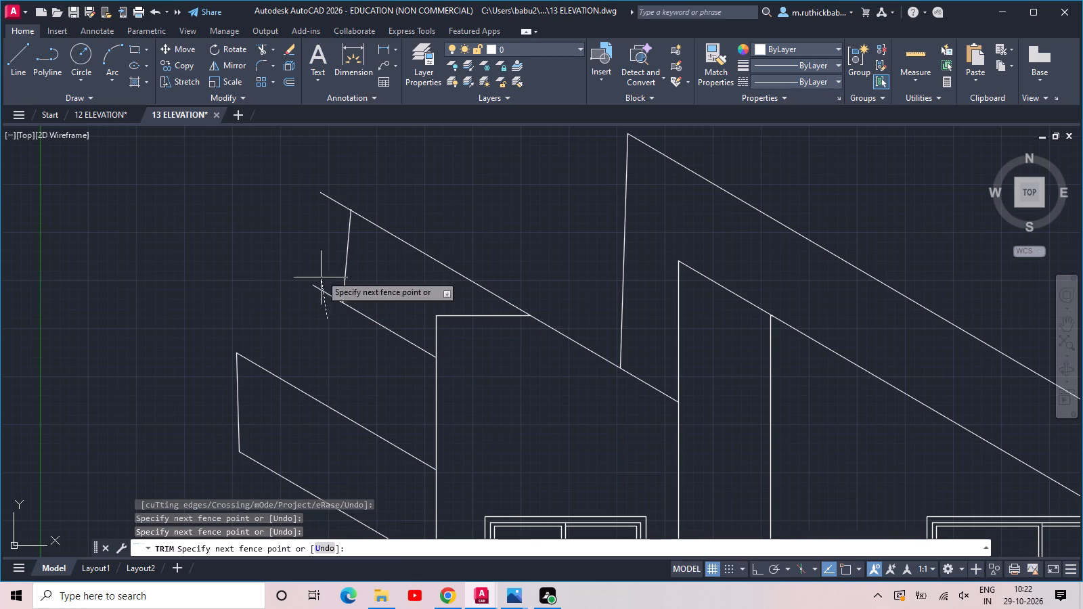
pyautogui.click(342, 197)
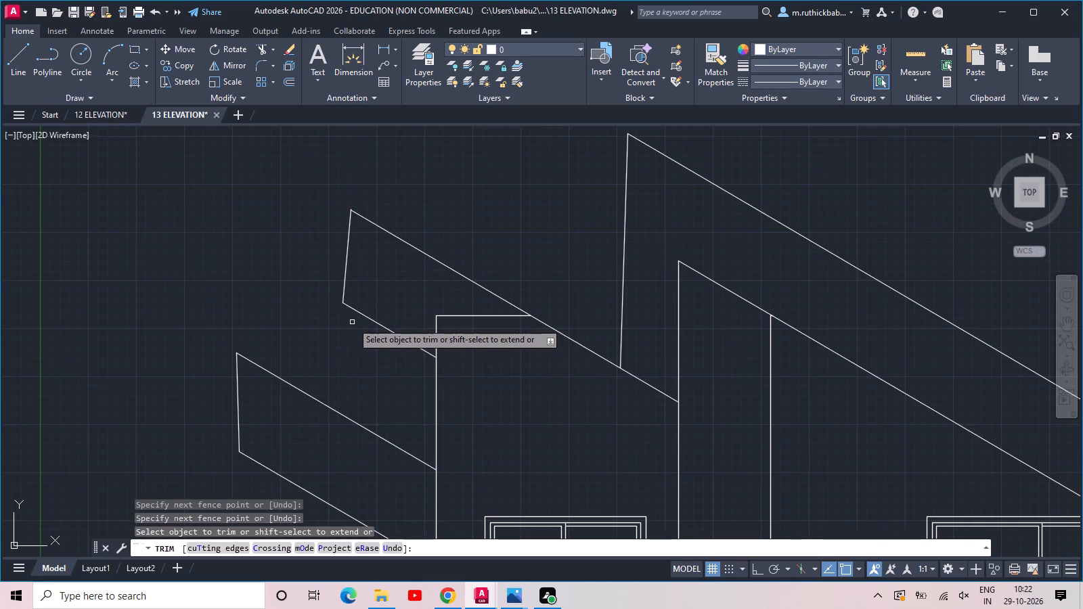
# Draw a slanted line from the upper small band's lower-left corner down to the lower band's top edge.
pyautogui.press('l')
pyautogui.press('space')
pyautogui.press('Escape')
pyautogui.press('Escape')
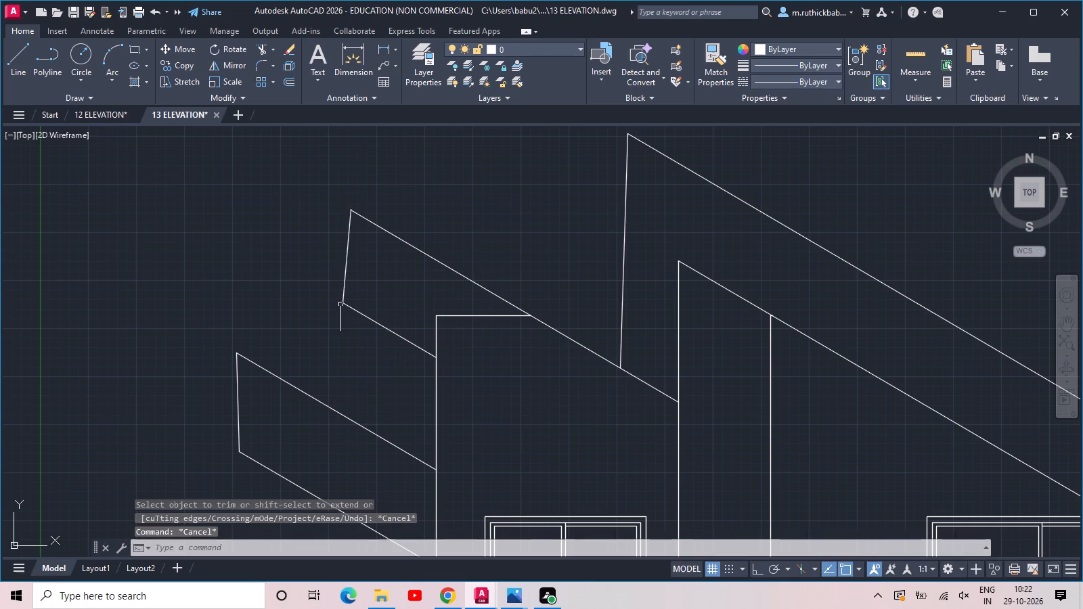
pyautogui.write('L')
pyautogui.press('space')
pyautogui.click(342, 306)
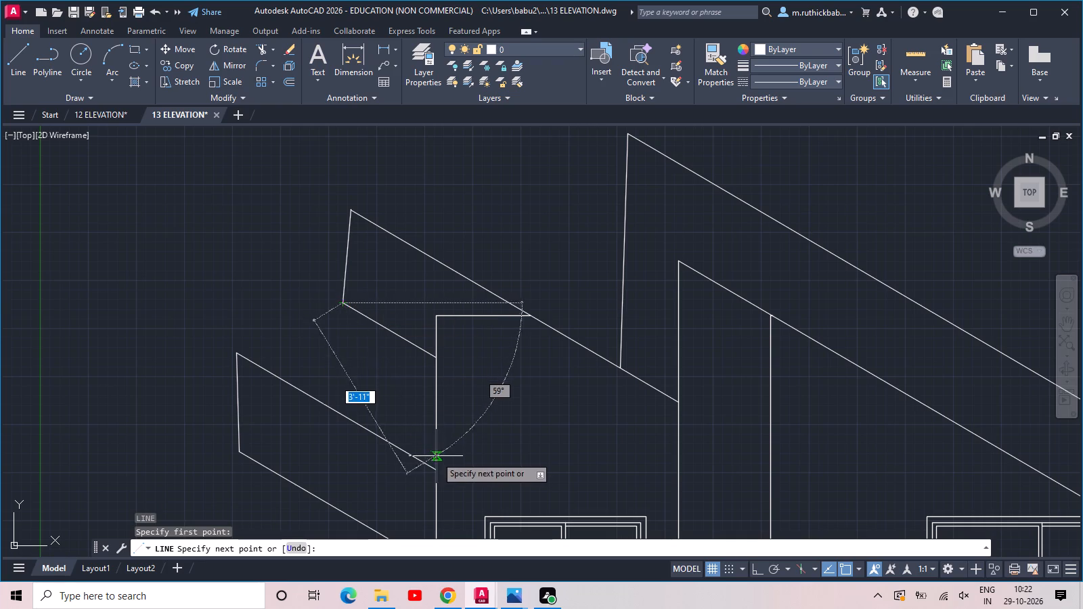
pyautogui.click(390, 440)
pyautogui.scroll(-3, 408, 406)
pyautogui.press('Escape')
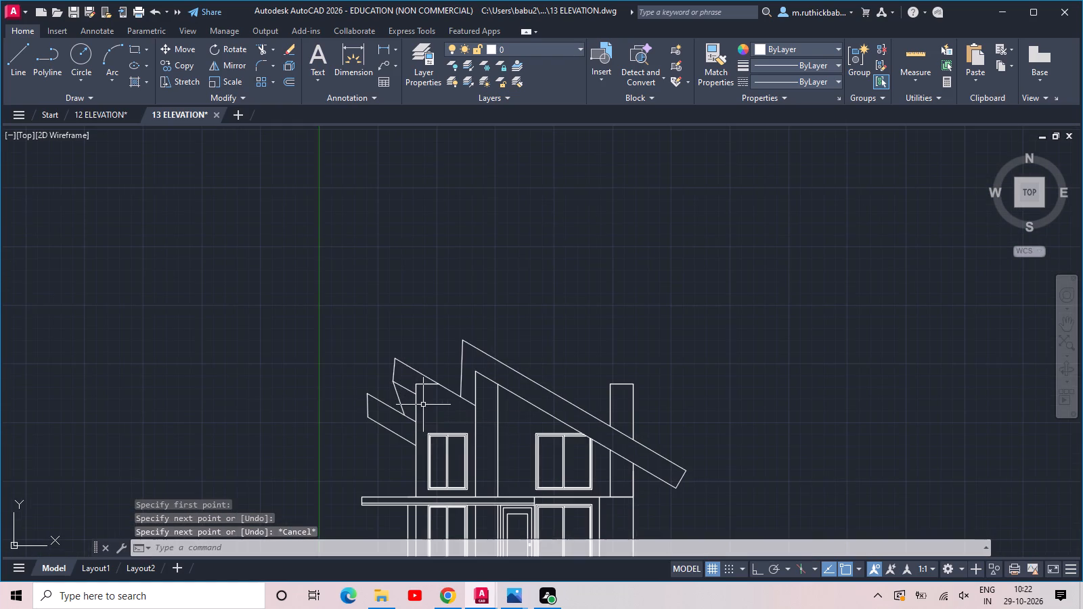
# Trim away the left wall's horizontal top line and its vertical edge above the upper small band's lower edge.
pyautogui.moveTo(439, 426); pyautogui.dragTo(435, 351, button='middle')
pyautogui.scroll(2, 431, 323)
pyautogui.write('TR')
pyautogui.press('space')
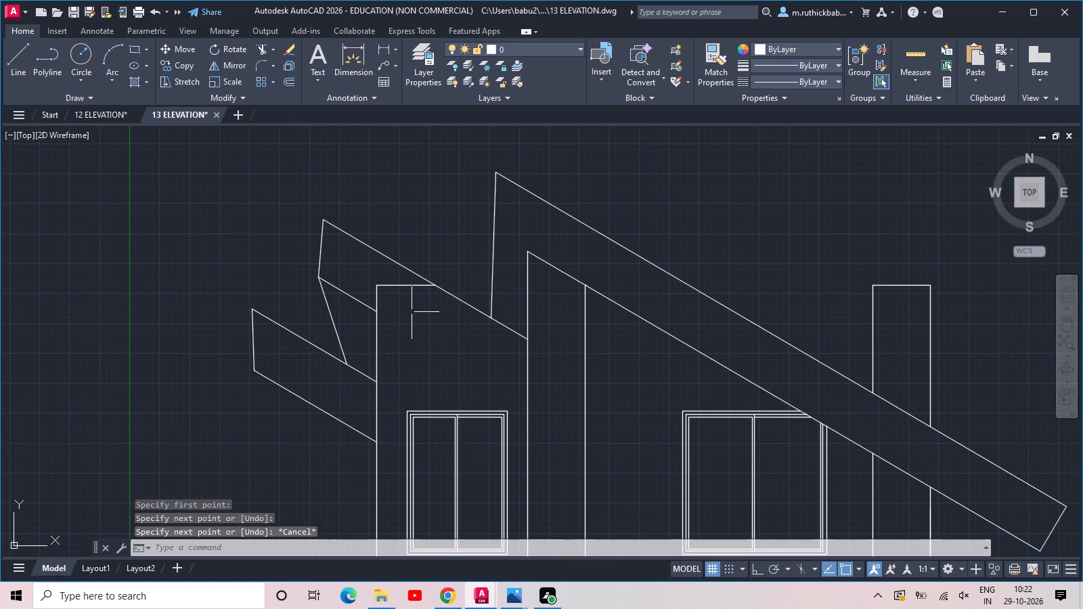
pyautogui.scroll(1, 412, 312)
pyautogui.click(384, 286)
pyautogui.click(379, 261)
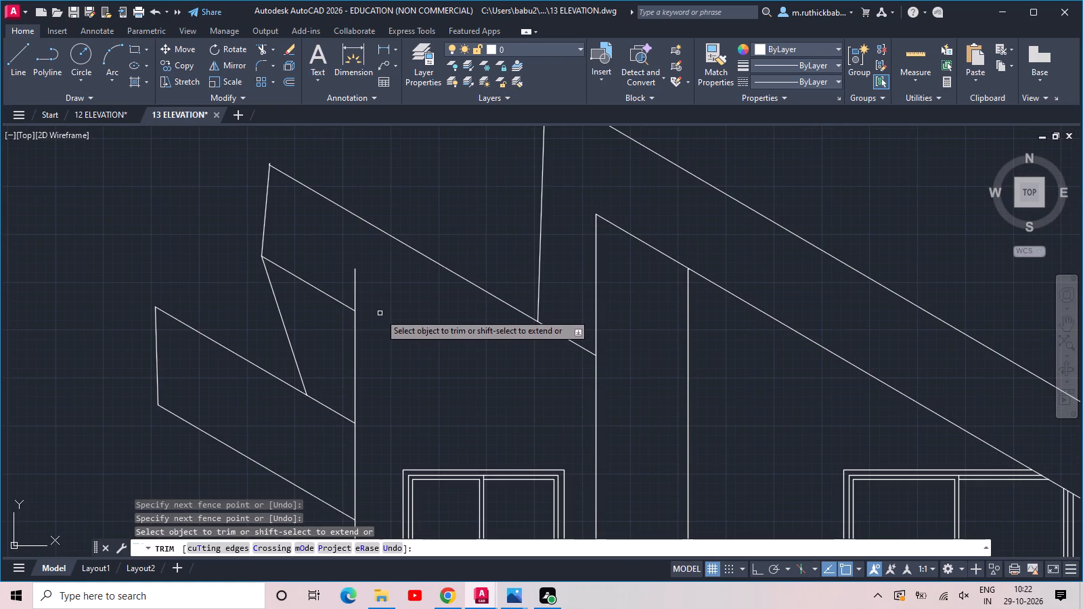
pyautogui.click(378, 309)
pyautogui.click(361, 279)
pyautogui.click(354, 288)
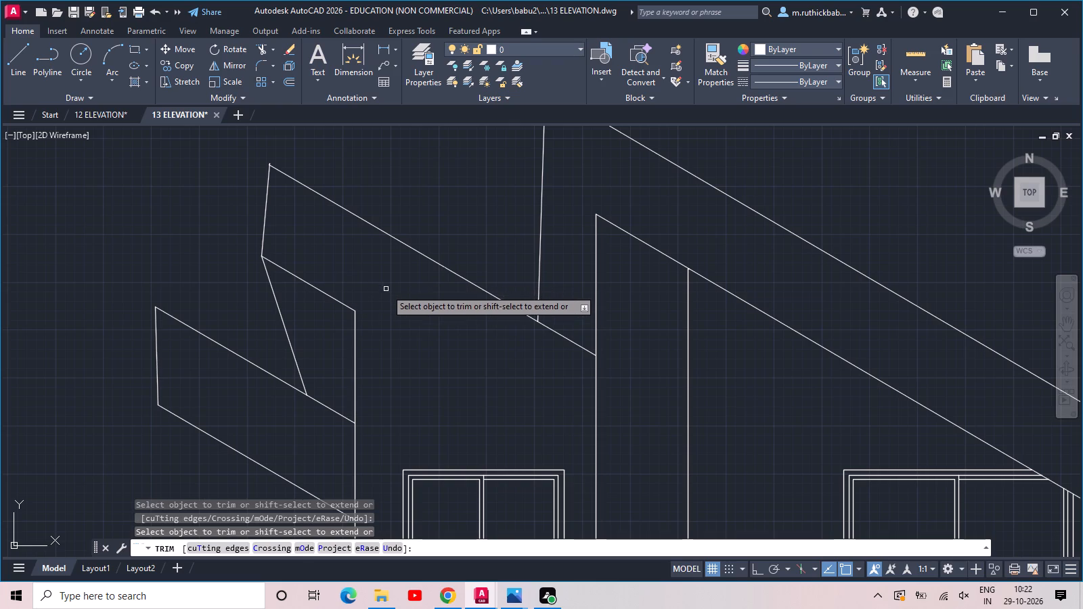
pyautogui.press('Escape')
# Extend the upper small band's lower edge across the left wall to the narrow strip's left vertical line.
pyautogui.write('EX')
pyautogui.press('space')
pyautogui.press('space')
pyautogui.click(340, 304)
pyautogui.scroll(-1, 347, 302)
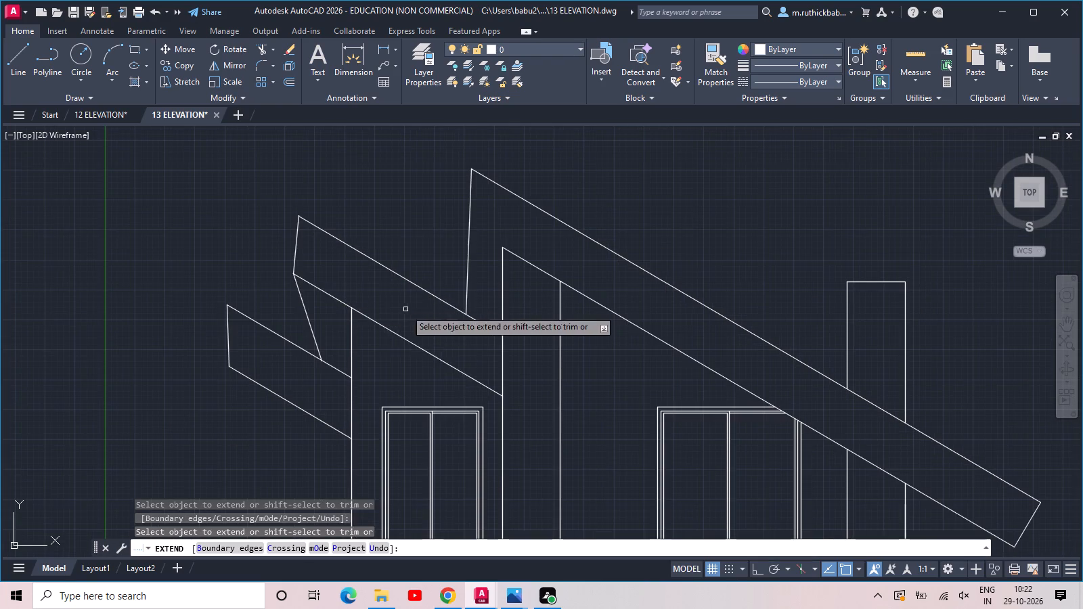
pyautogui.press('Escape')
# Move the lower small band's end line partway down the slope, keeping its ends on the band edges.
pyautogui.scroll(-1, 416, 311)
pyautogui.moveTo(493, 373); pyautogui.dragTo(528, 342, button='middle')
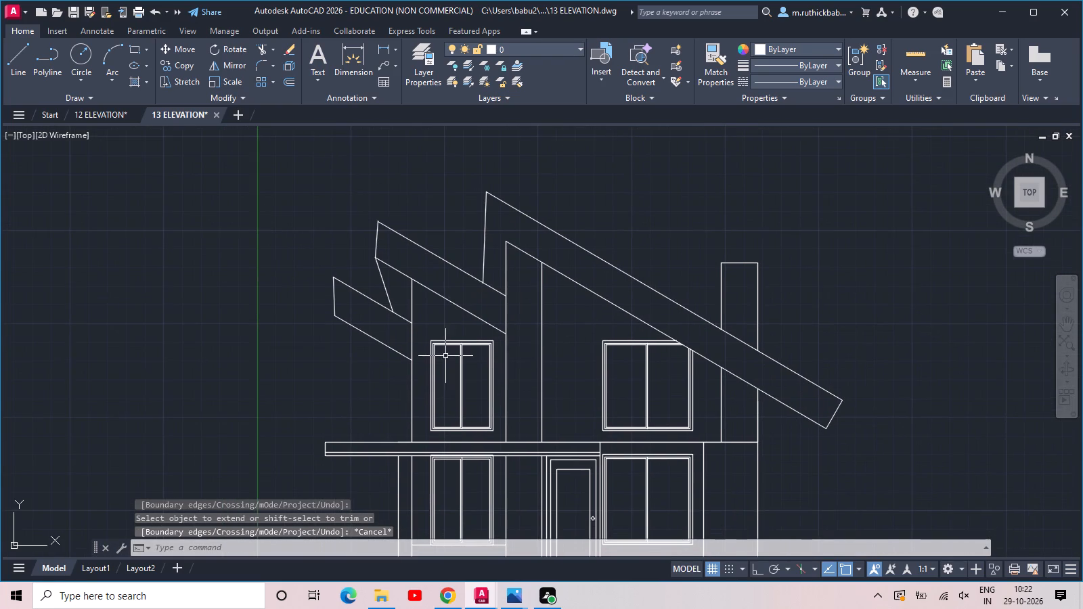
pyautogui.scroll(2, 359, 319)
pyautogui.press('l')
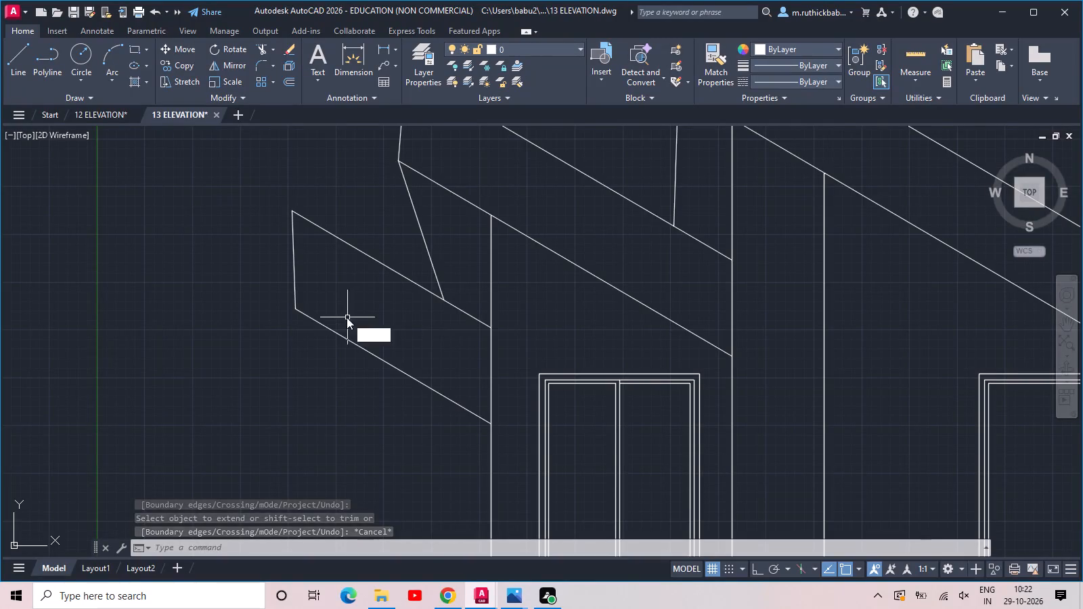
pyautogui.press('space')
pyautogui.press('Escape')
pyautogui.moveTo(320, 288); pyautogui.dragTo(297, 271)
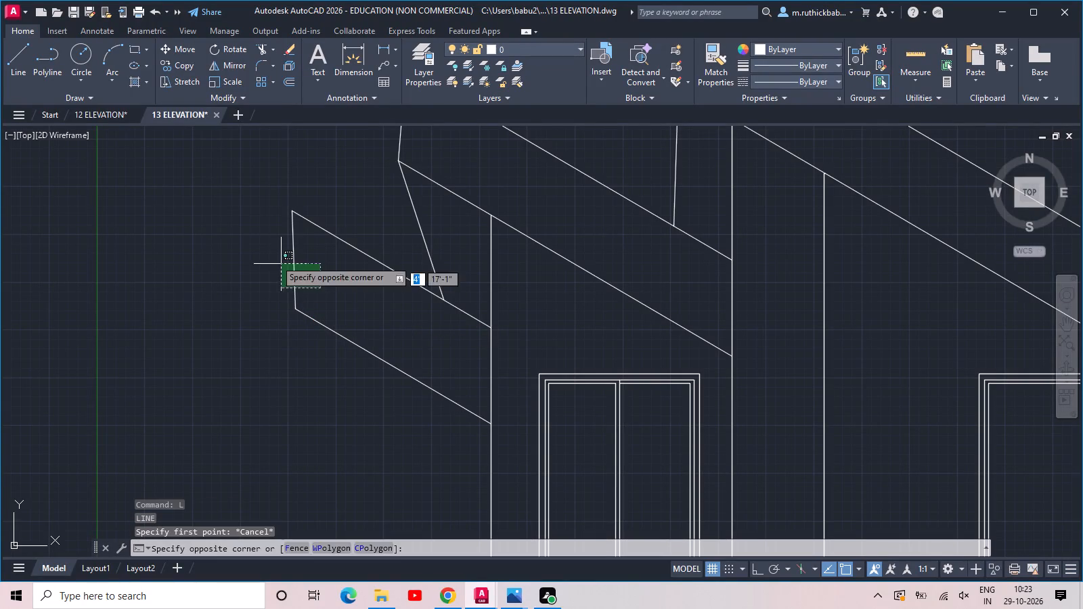
pyautogui.click(261, 249)
pyautogui.click(292, 261)
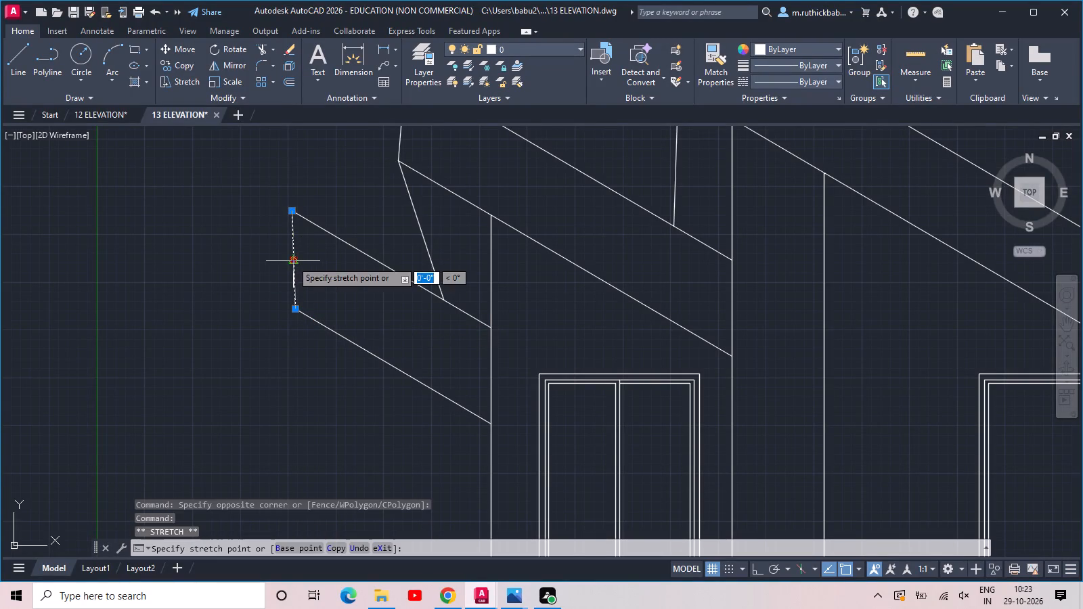
pyautogui.click(355, 296)
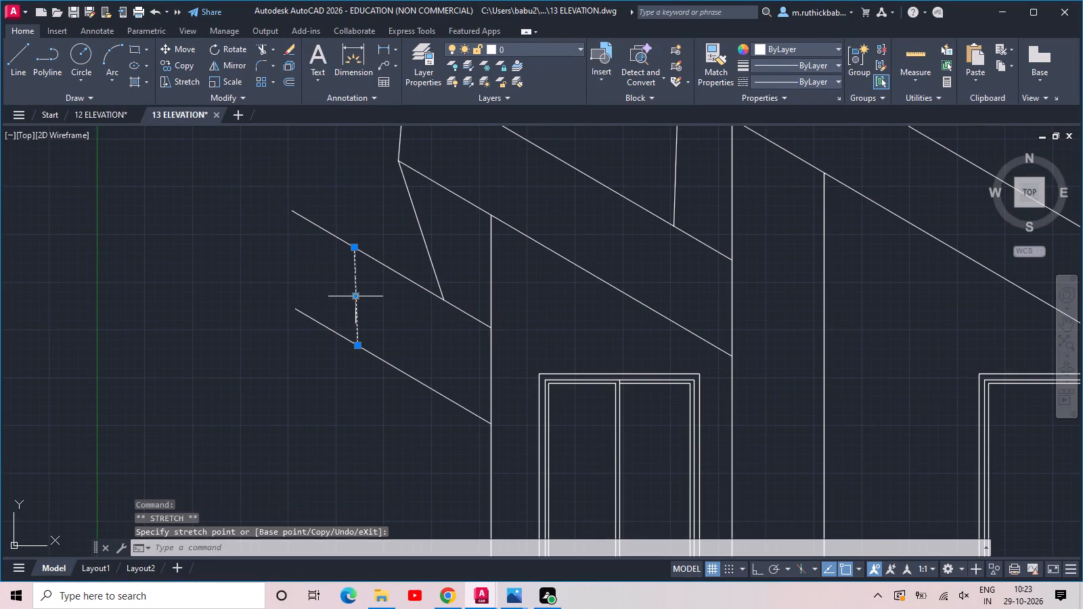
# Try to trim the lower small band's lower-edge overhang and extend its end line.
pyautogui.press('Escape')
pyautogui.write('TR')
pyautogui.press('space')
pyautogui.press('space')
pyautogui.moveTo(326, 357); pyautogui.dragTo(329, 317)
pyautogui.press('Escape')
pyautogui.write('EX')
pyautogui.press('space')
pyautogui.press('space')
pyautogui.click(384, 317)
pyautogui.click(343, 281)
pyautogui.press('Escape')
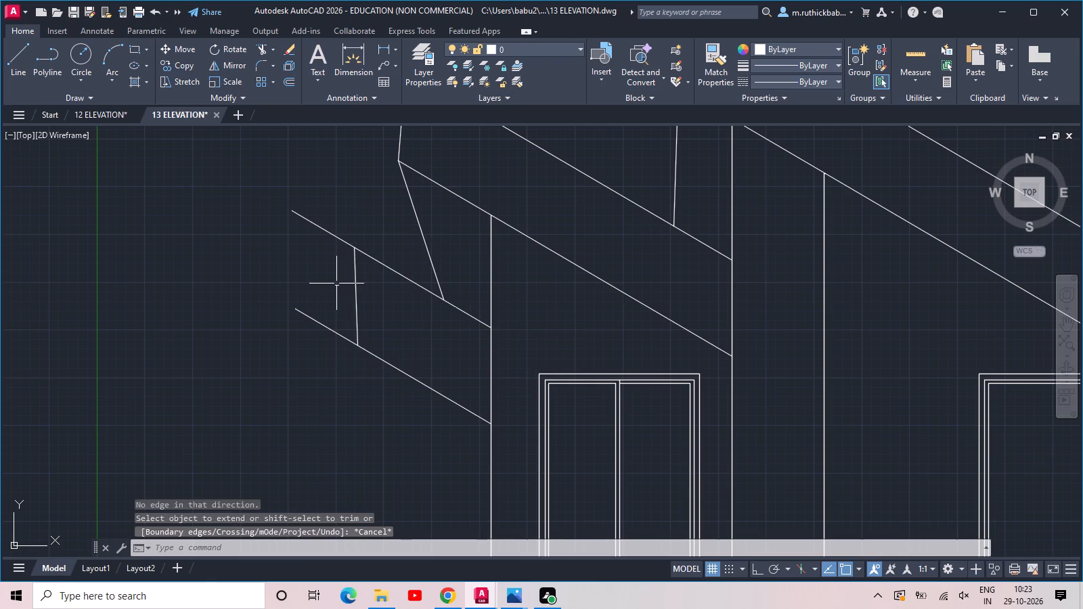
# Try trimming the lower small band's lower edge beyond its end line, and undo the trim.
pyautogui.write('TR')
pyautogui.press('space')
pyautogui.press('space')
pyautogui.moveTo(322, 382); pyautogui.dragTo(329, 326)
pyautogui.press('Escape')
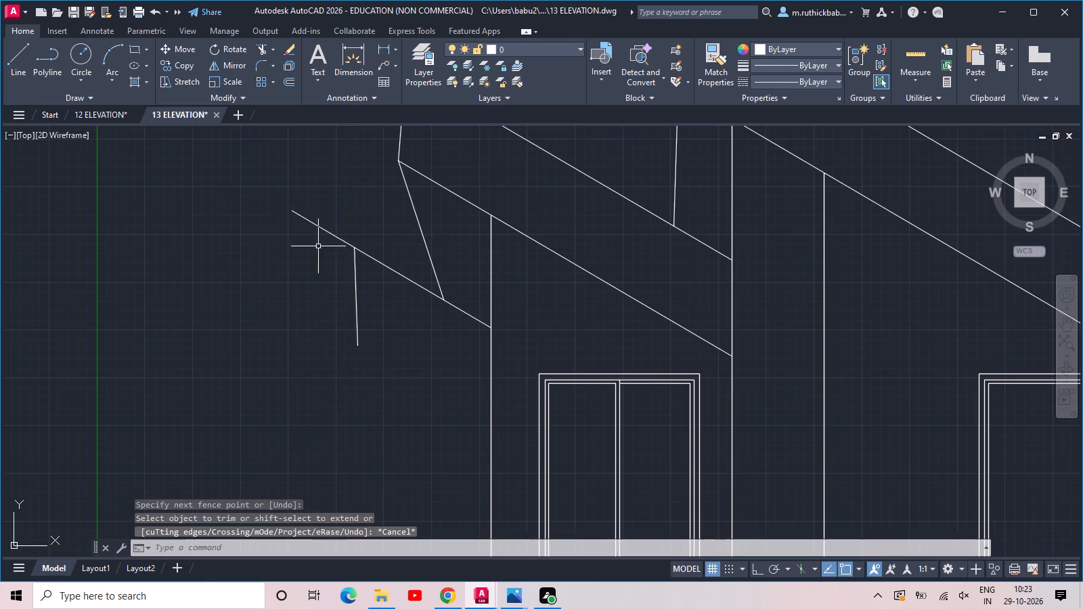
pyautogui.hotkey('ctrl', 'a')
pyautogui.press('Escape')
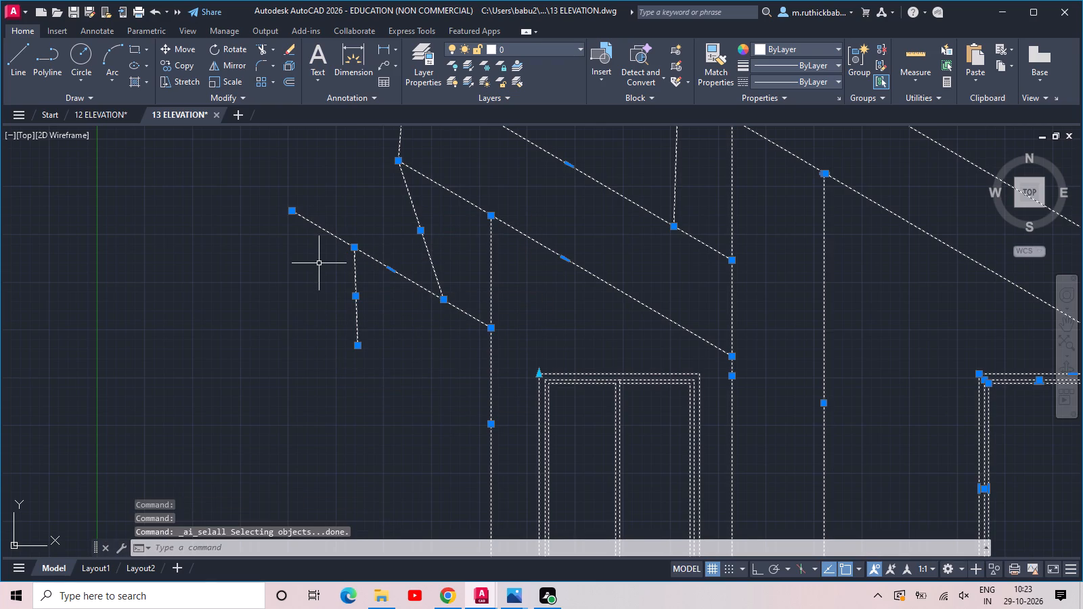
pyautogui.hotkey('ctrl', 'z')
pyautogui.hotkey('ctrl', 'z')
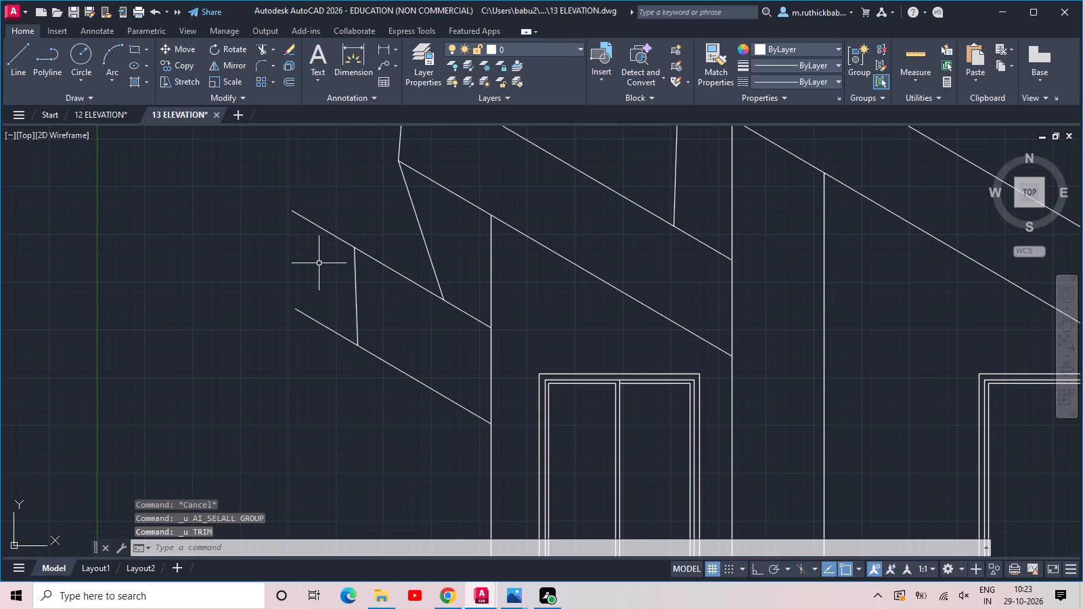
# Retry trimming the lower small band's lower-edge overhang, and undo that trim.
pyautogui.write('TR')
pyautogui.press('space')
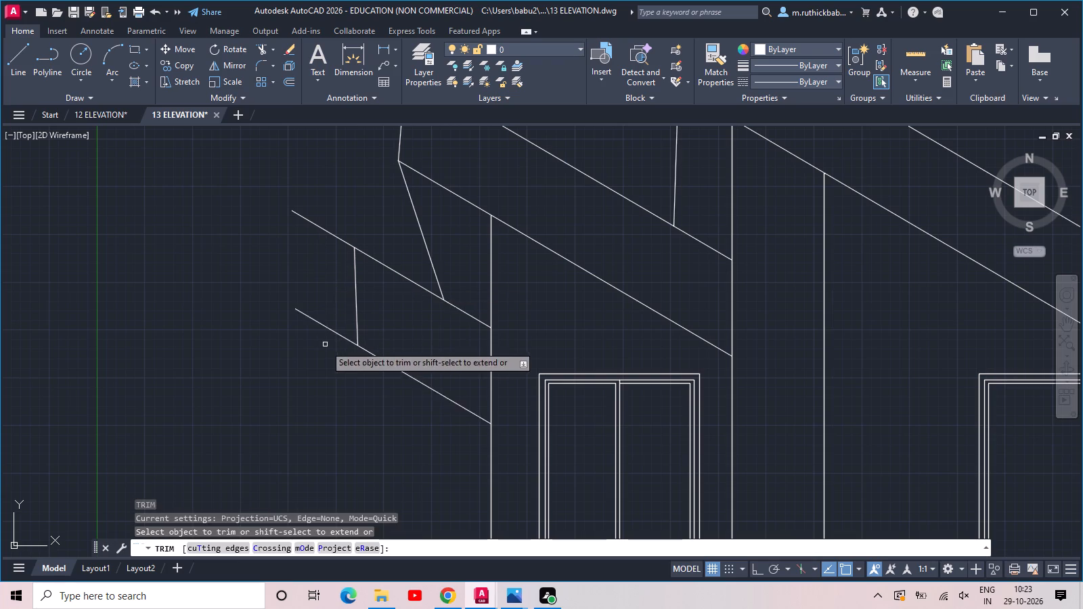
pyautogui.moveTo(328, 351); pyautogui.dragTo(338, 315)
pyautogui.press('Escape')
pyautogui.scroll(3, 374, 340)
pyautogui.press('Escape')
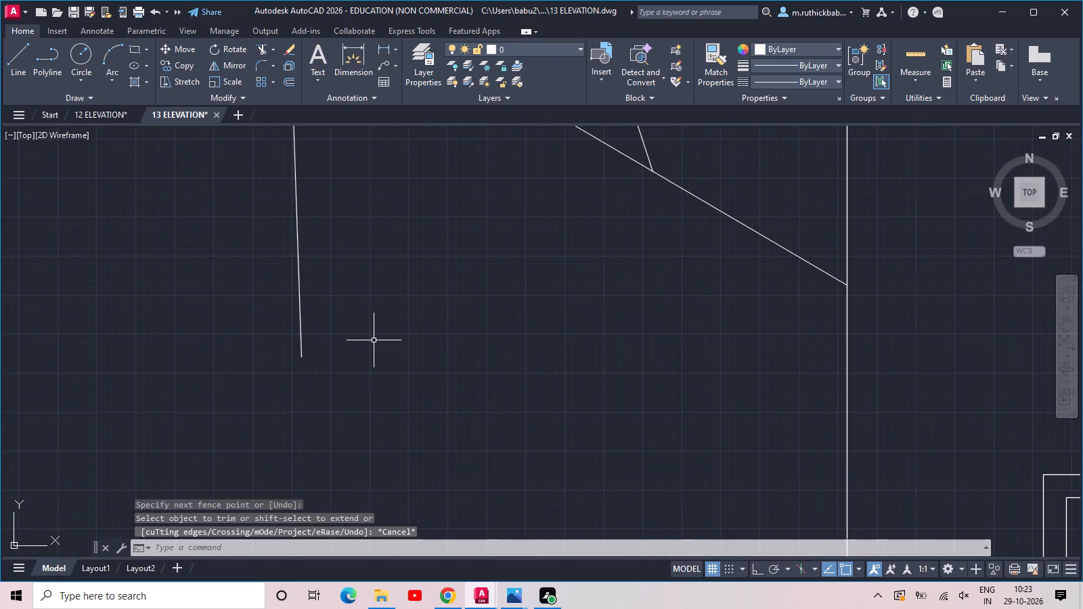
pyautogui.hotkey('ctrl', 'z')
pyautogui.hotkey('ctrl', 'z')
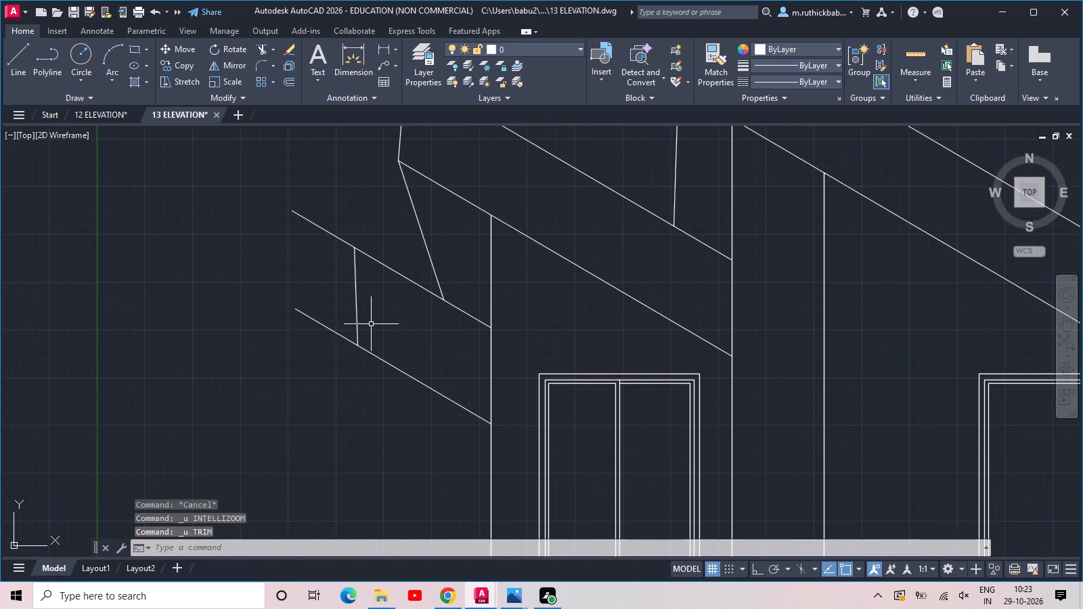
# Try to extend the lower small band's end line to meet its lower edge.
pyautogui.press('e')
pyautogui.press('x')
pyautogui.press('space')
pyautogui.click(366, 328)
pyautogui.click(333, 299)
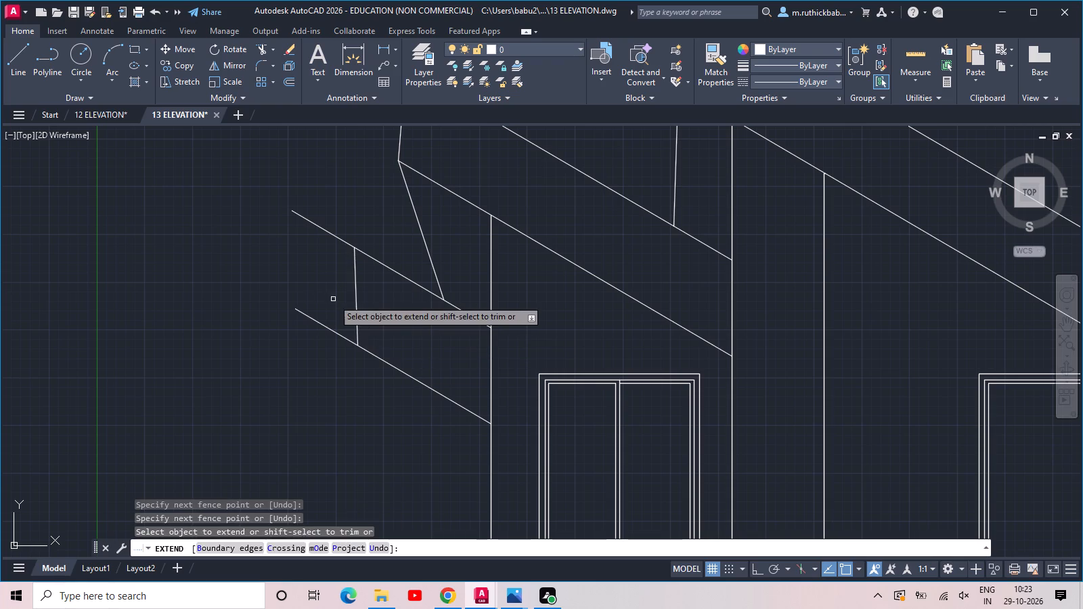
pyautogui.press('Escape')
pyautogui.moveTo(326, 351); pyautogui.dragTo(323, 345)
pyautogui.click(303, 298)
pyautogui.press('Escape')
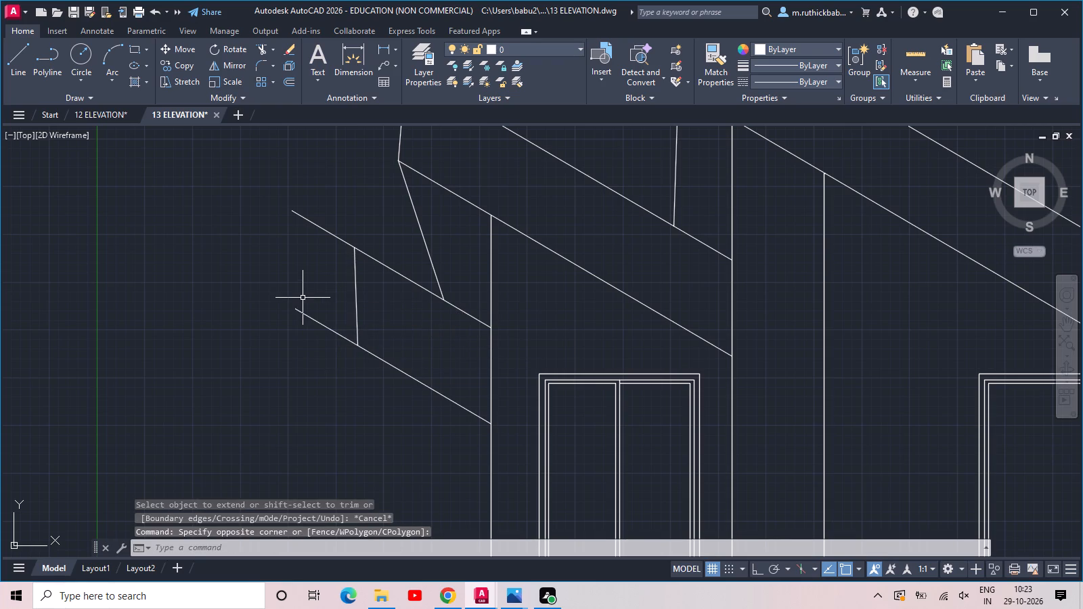
# Trim the lower small band's lower and upper edges where they overhang its slanted end line.
pyautogui.scroll(2, 369, 338)
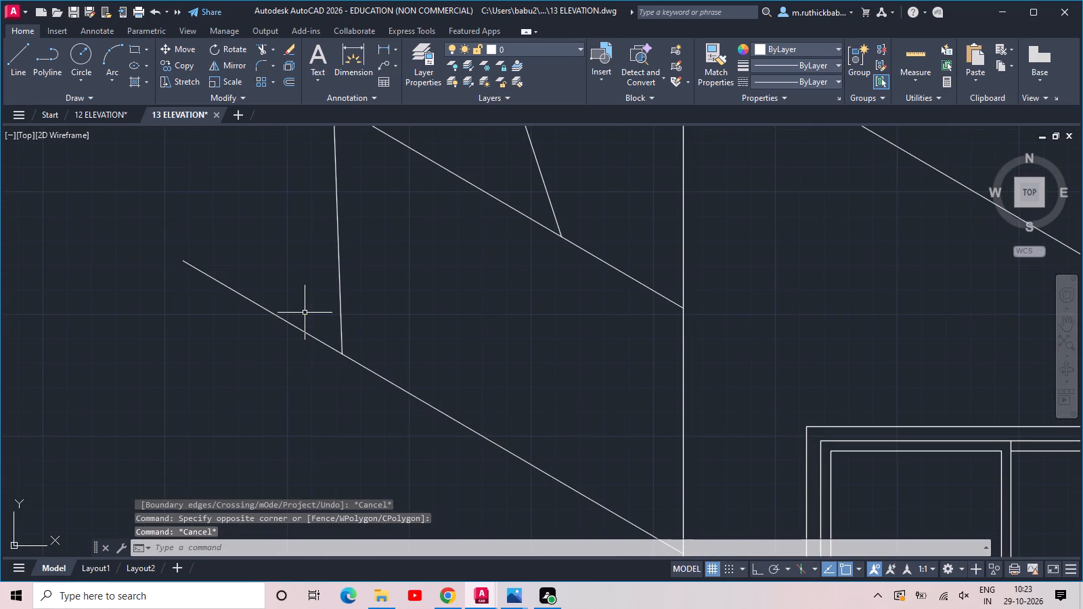
pyautogui.write('TR')
pyautogui.press('space')
pyautogui.press('space')
pyautogui.moveTo(292, 361); pyautogui.dragTo(295, 330)
pyautogui.click(294, 252)
pyautogui.scroll(-1, 299, 240)
pyautogui.moveTo(299, 240); pyautogui.dragTo(322, 375, button='middle')
pyautogui.moveTo(310, 285); pyautogui.dragTo(306, 260)
pyautogui.click(297, 202)
pyautogui.scroll(-3, 297, 202)
pyautogui.press('Escape')
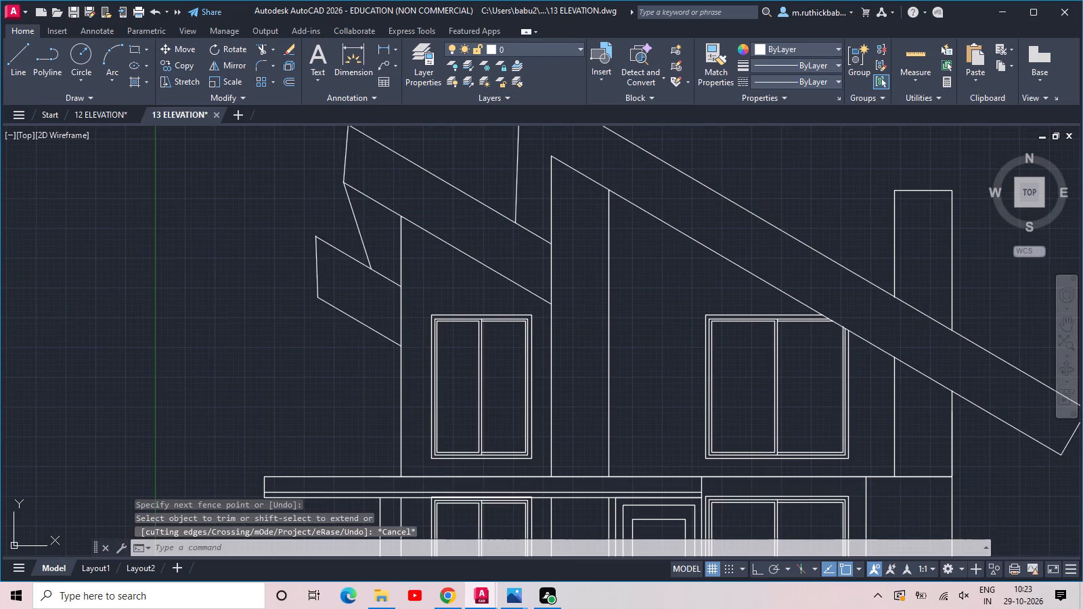
# Draw a two-segment line from the lower small band's lower edge, about 1'-5" down at a slant, and across to the band's corner at the wall.
pyautogui.write('L')
pyautogui.press('space')
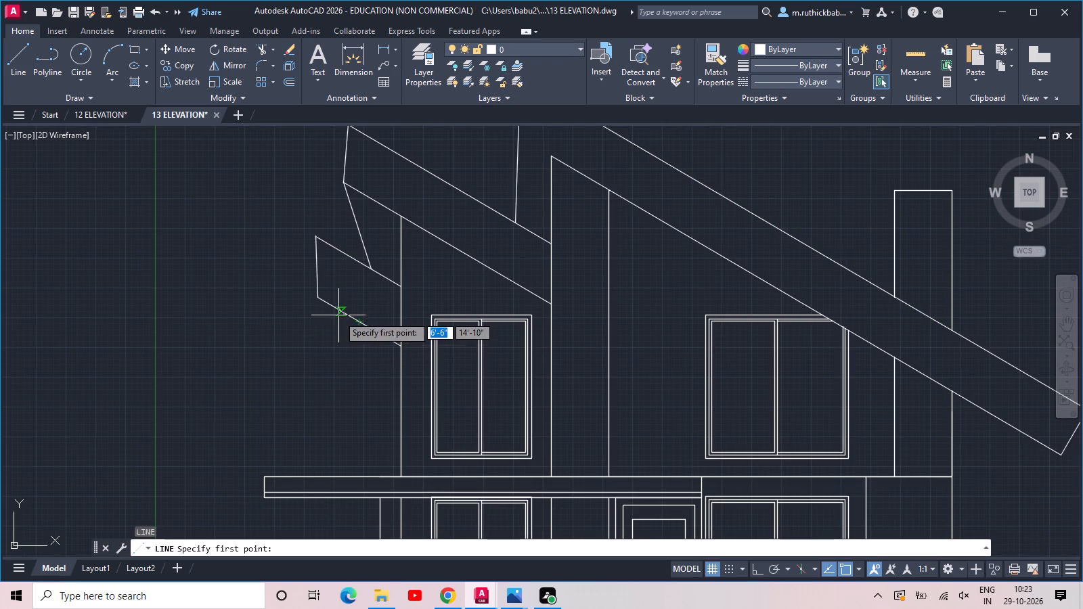
pyautogui.click(336, 313)
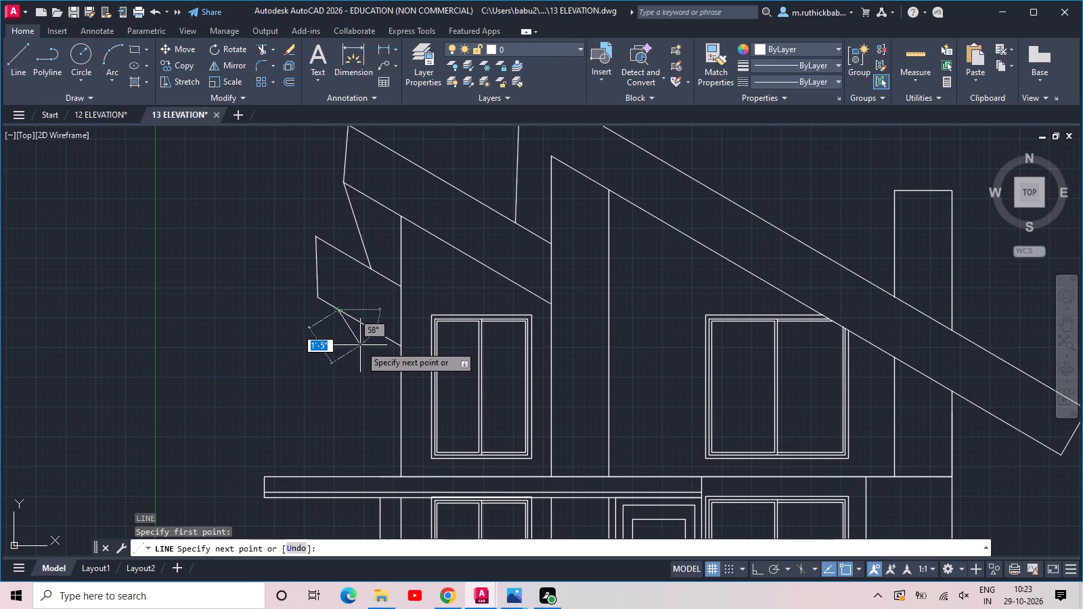
pyautogui.click(361, 344)
pyautogui.click(362, 344)
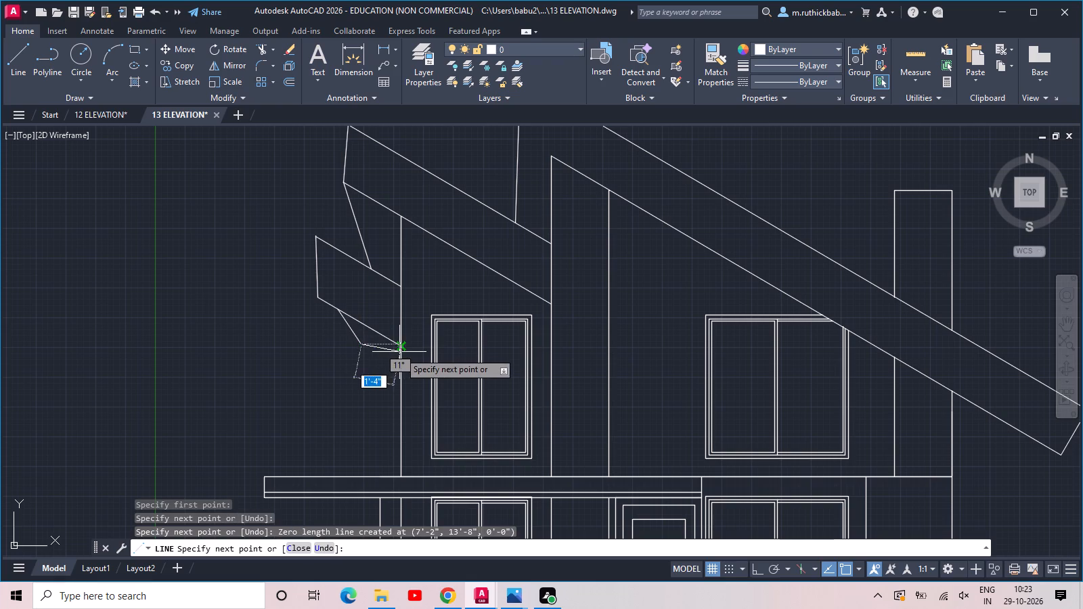
pyautogui.click(399, 352)
pyautogui.press('Escape')
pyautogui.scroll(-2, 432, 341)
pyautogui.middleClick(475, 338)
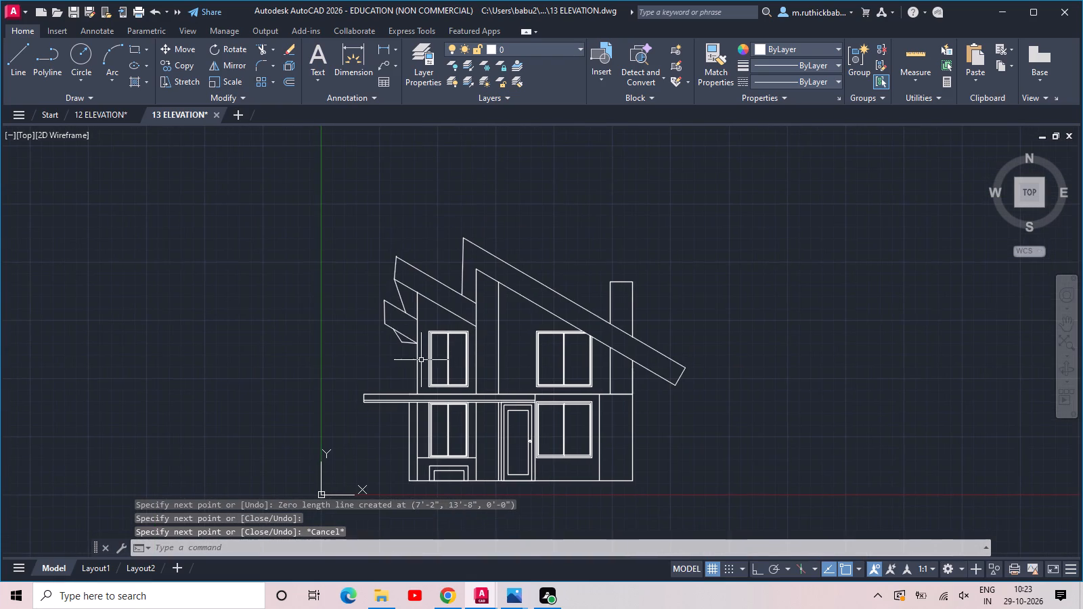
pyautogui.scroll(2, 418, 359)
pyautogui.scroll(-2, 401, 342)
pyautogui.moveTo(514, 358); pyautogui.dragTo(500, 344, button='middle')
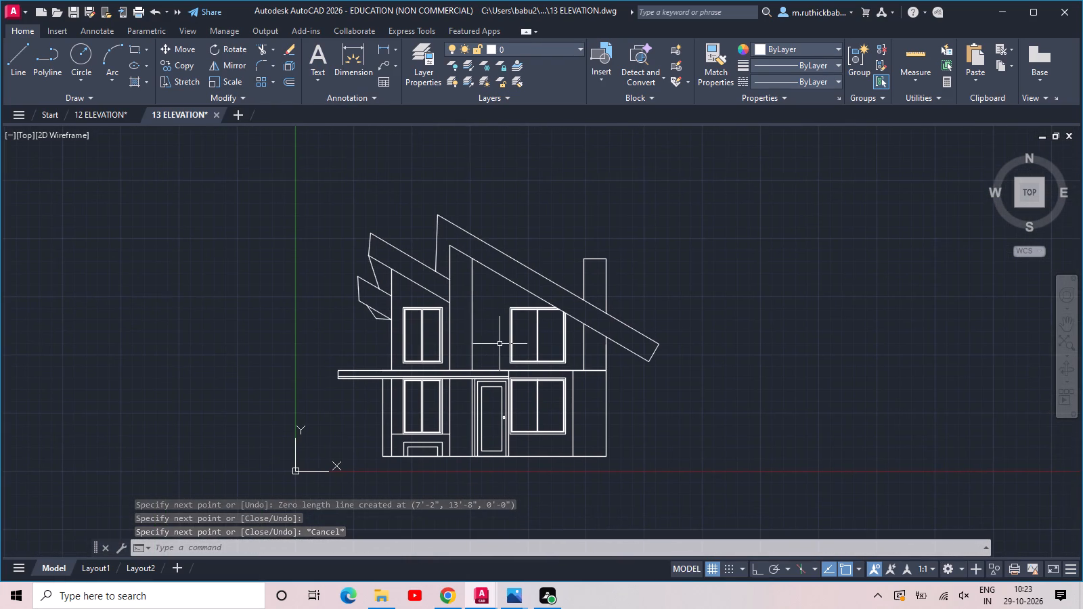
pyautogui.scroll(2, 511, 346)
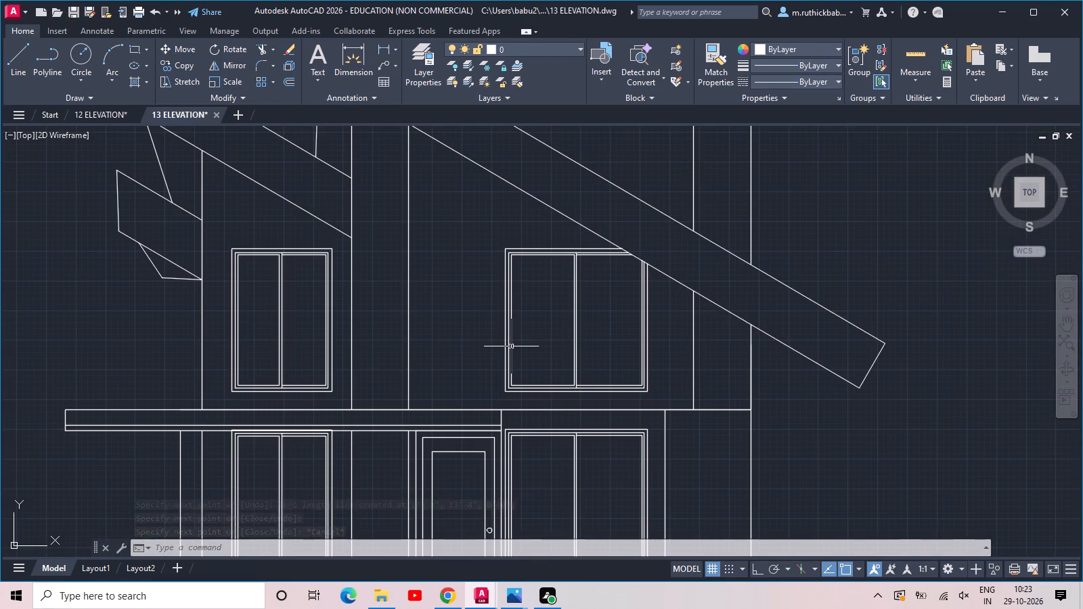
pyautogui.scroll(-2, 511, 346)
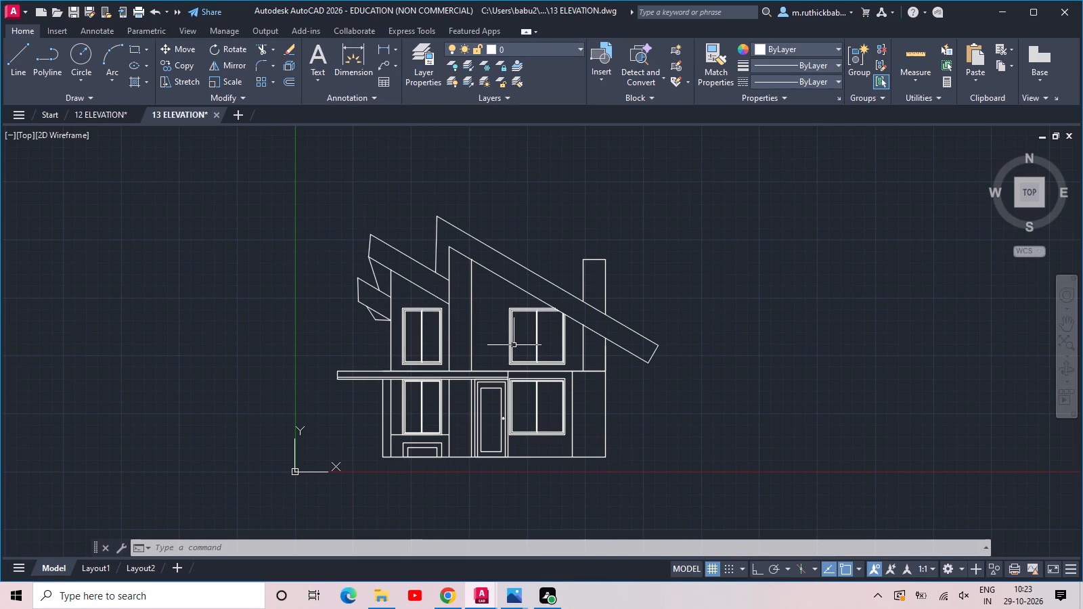
# Narrow the chimney shaft above the roof by moving its left side about 7" inward and its right side inward.
pyautogui.scroll(2, 584, 293)
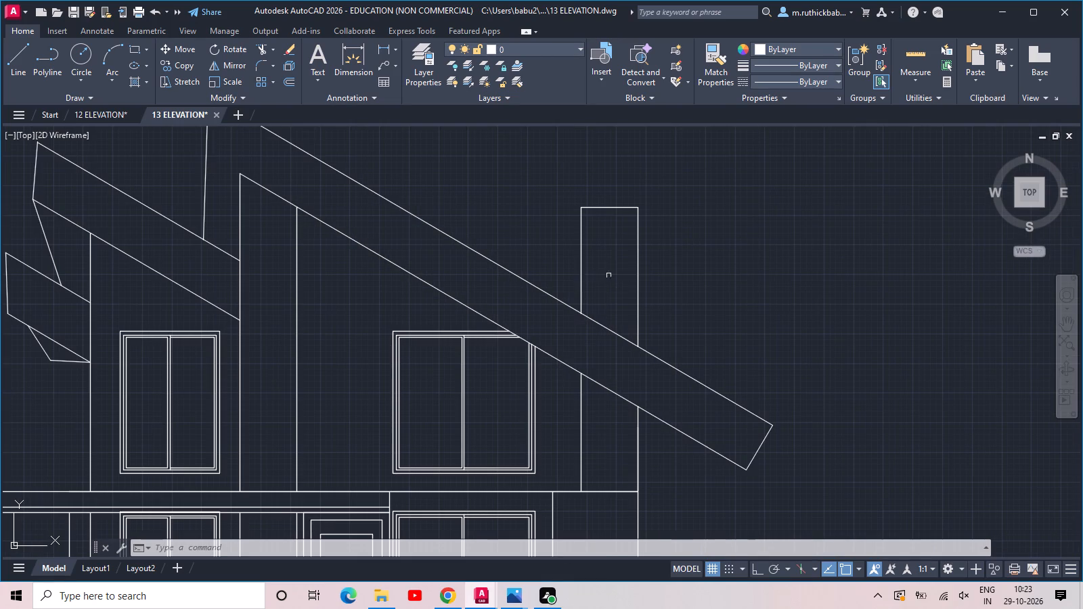
pyautogui.moveTo(609, 275); pyautogui.dragTo(596, 269)
pyautogui.click(571, 248)
pyautogui.click(579, 262)
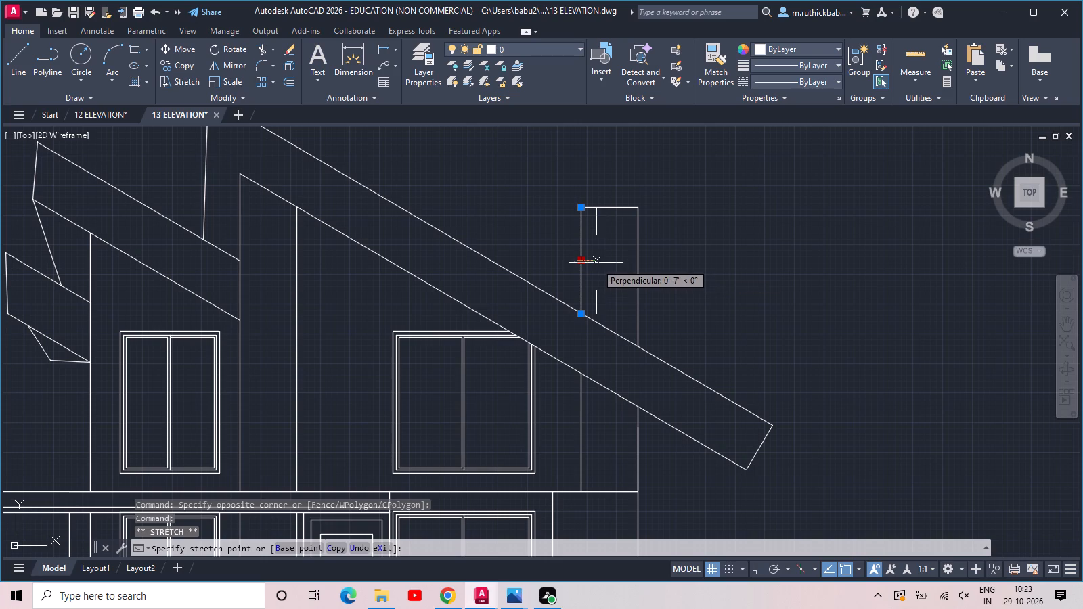
pyautogui.click(596, 262)
pyautogui.click(648, 267)
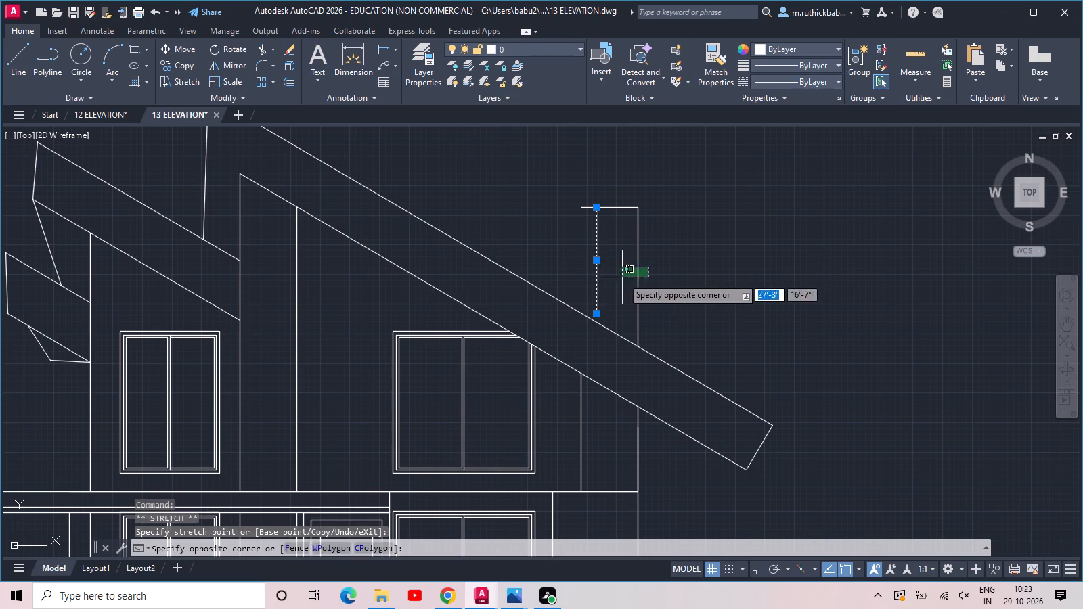
pyautogui.click(622, 277)
pyautogui.click(638, 277)
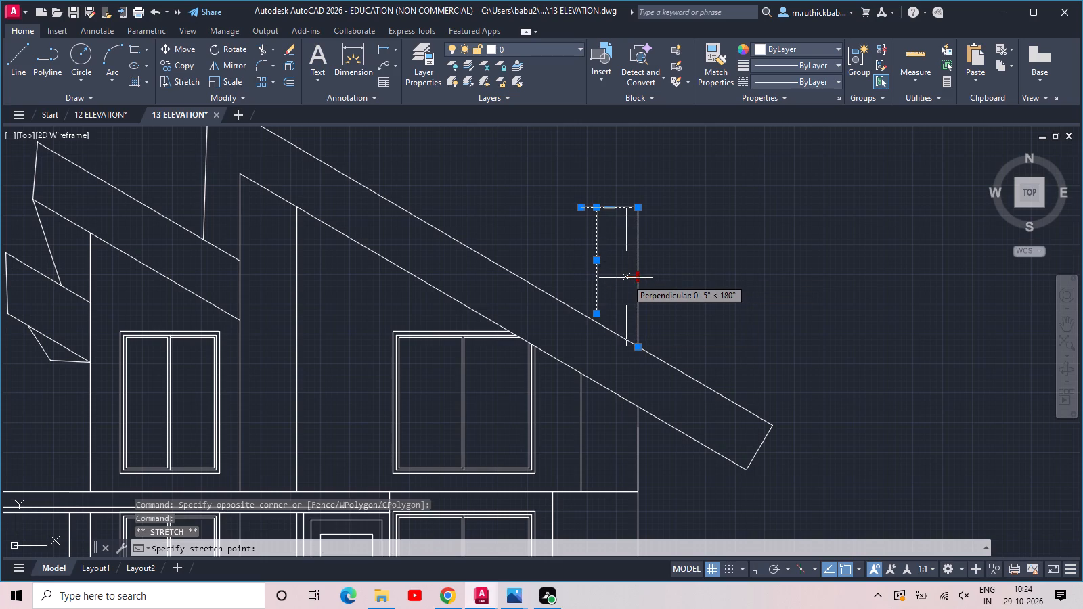
pyautogui.click(624, 277)
pyautogui.press('Escape')
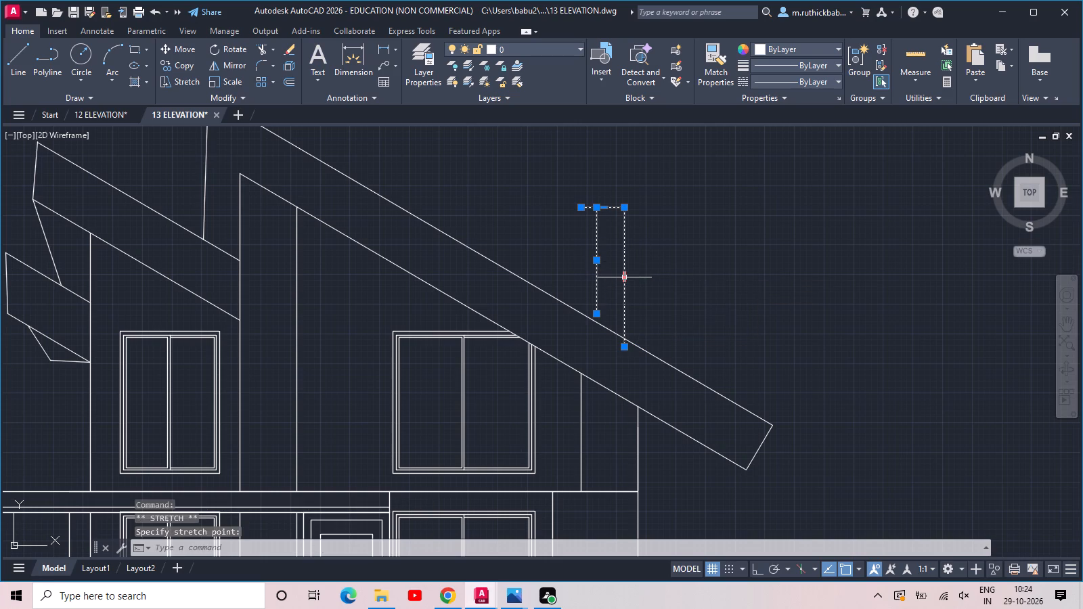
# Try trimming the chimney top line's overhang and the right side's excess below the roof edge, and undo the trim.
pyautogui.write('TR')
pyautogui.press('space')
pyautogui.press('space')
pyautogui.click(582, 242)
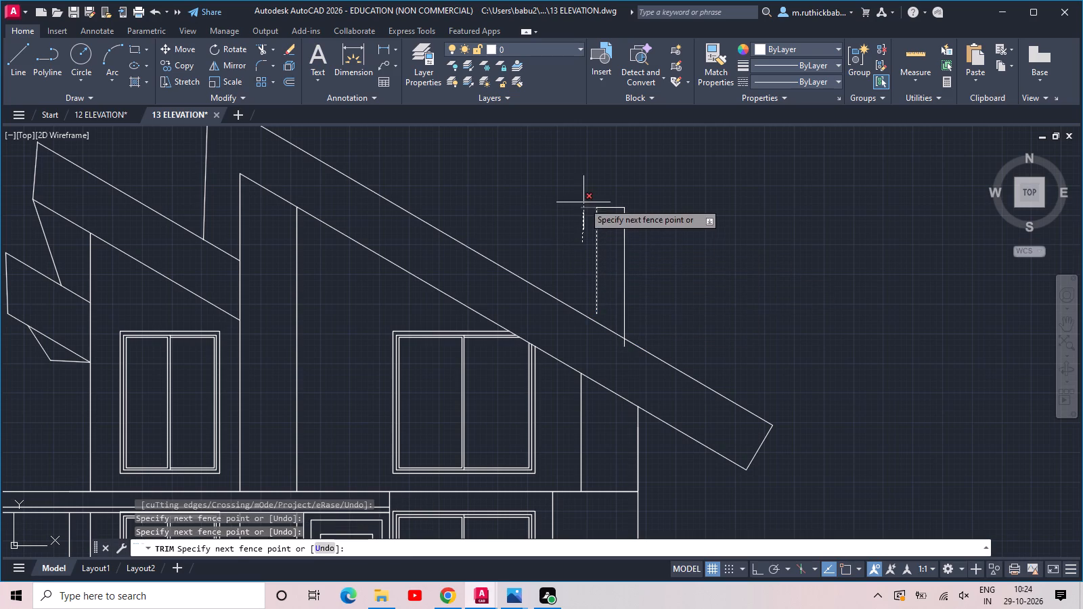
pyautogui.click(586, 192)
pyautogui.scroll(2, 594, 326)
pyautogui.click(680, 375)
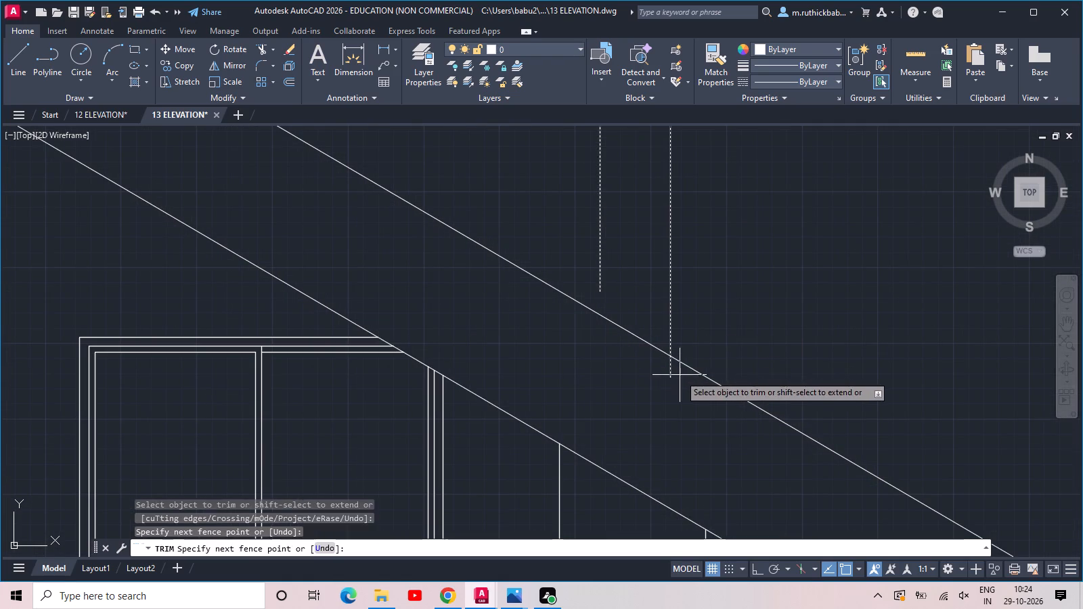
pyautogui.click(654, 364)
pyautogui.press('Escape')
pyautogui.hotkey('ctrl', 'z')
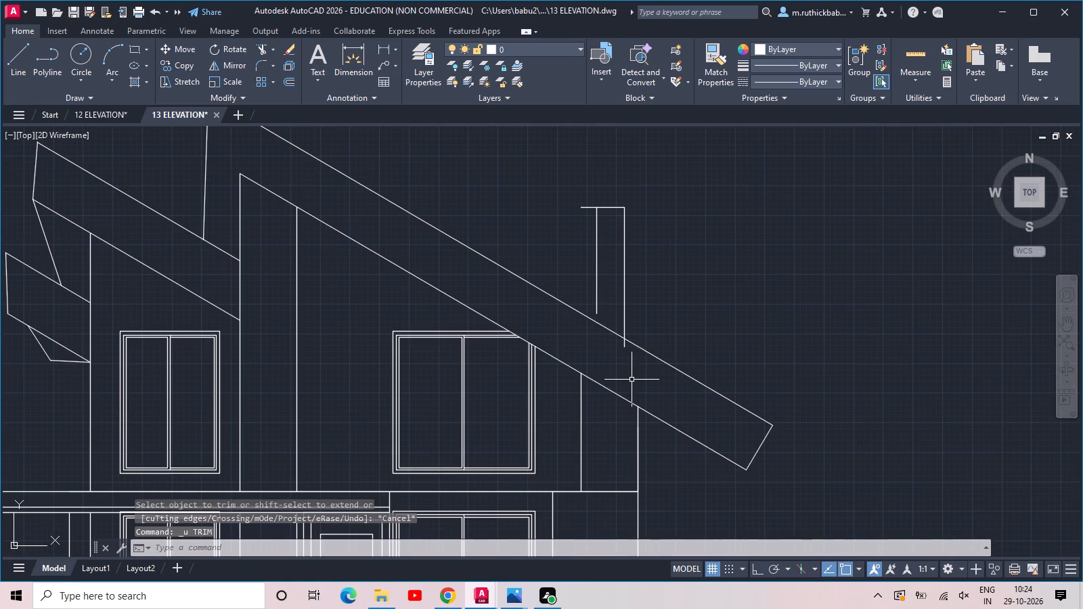
# Extend the chimney's left side down to the main roof band's upper edge.
pyautogui.write('EX')
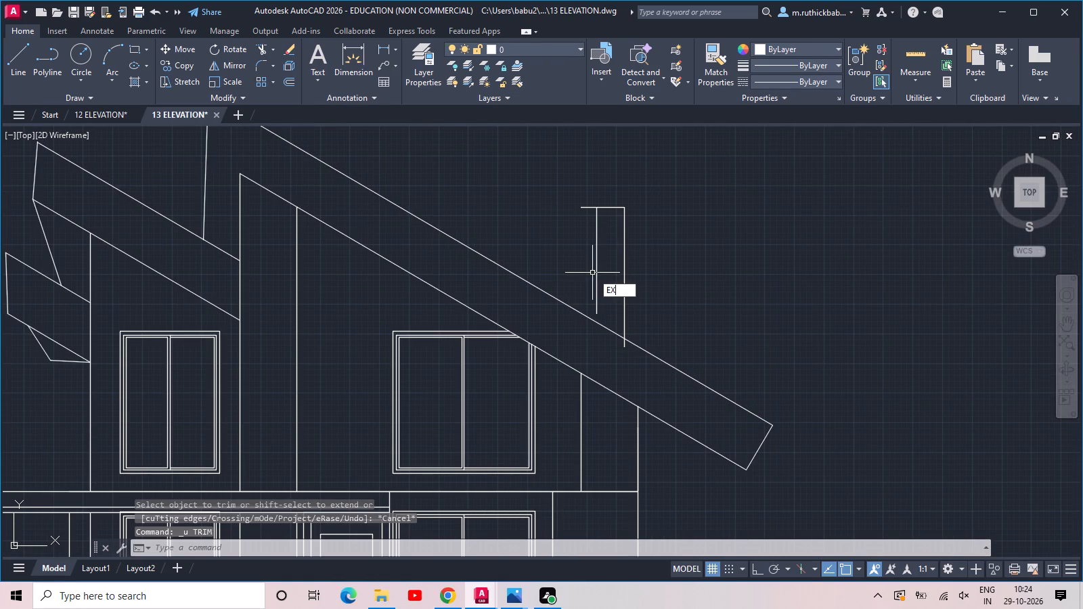
pyautogui.press('space')
pyautogui.press('space')
pyautogui.click(610, 264)
pyautogui.click(579, 276)
pyautogui.press('Escape')
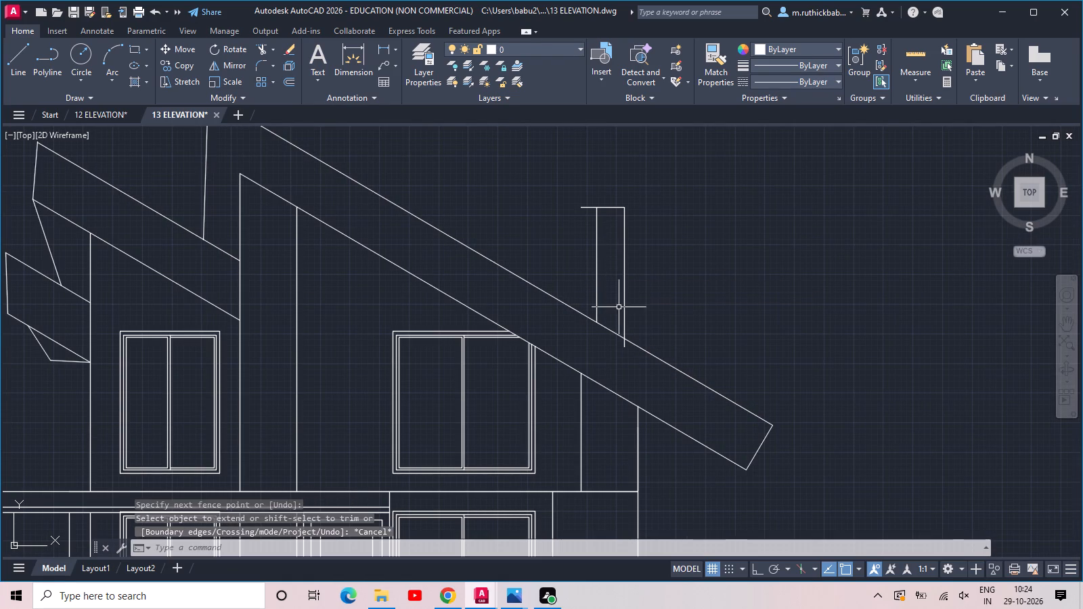
# Trim the end of the chimney's right side that runs past the main roof band's upper edge.
pyautogui.write('TR')
pyautogui.press('space')
pyautogui.press('space')
pyautogui.scroll(2, 625, 340)
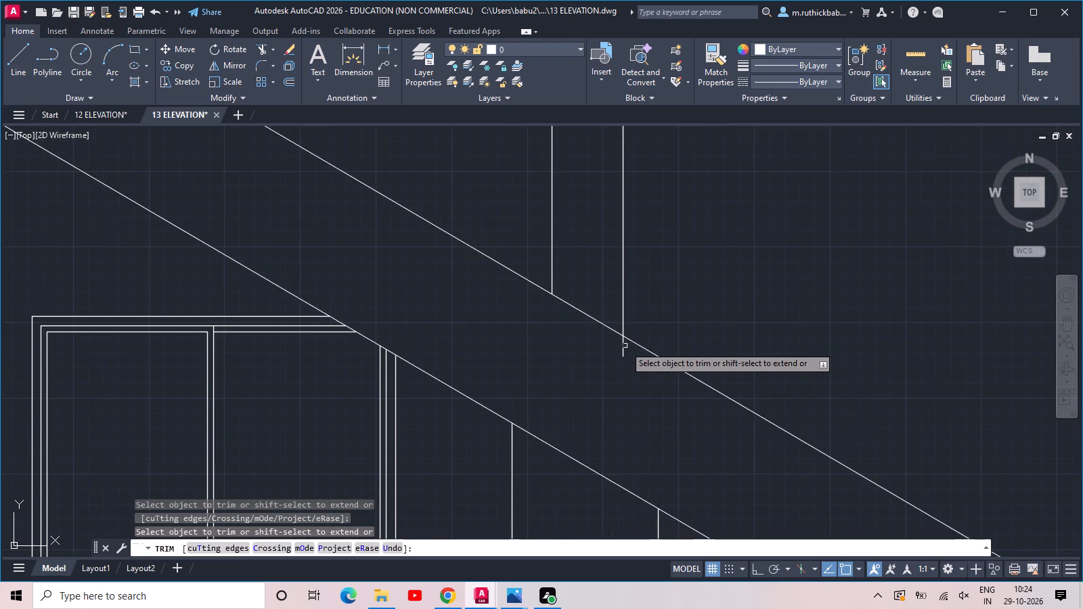
pyautogui.scroll(3, 625, 346)
pyautogui.click(621, 340)
pyautogui.click(609, 340)
pyautogui.scroll(-2, 609, 340)
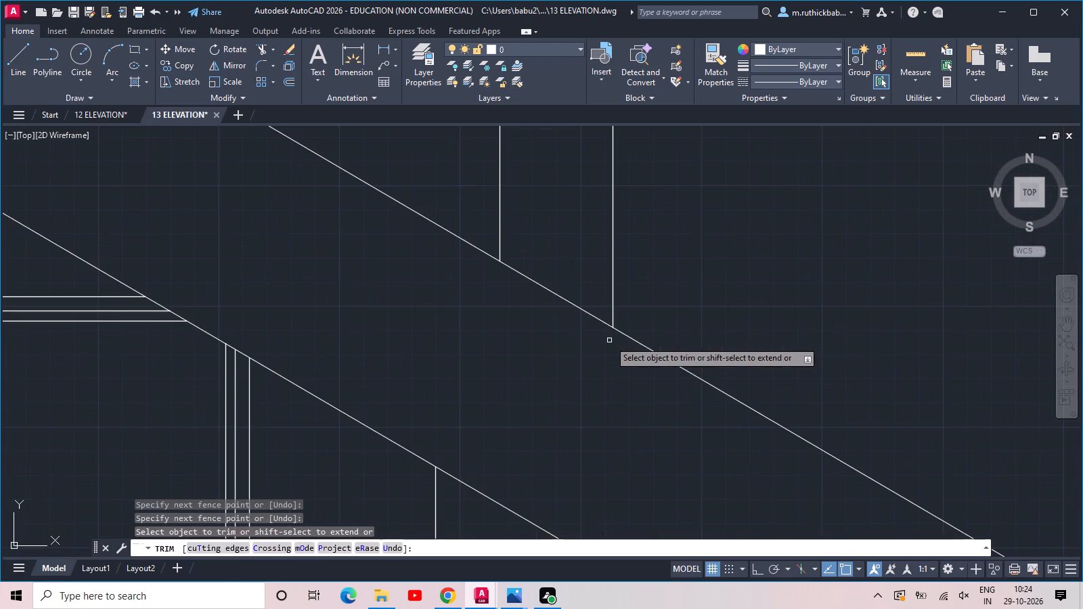
pyautogui.press('Escape')
pyautogui.press('Escape')
# Draw a rectangular cap about 1'-11" wide and 4" high on the chimney, starting from the top line's left end.
pyautogui.scroll(-2, 558, 303)
pyautogui.moveTo(531, 218); pyautogui.dragTo(529, 334, button='middle')
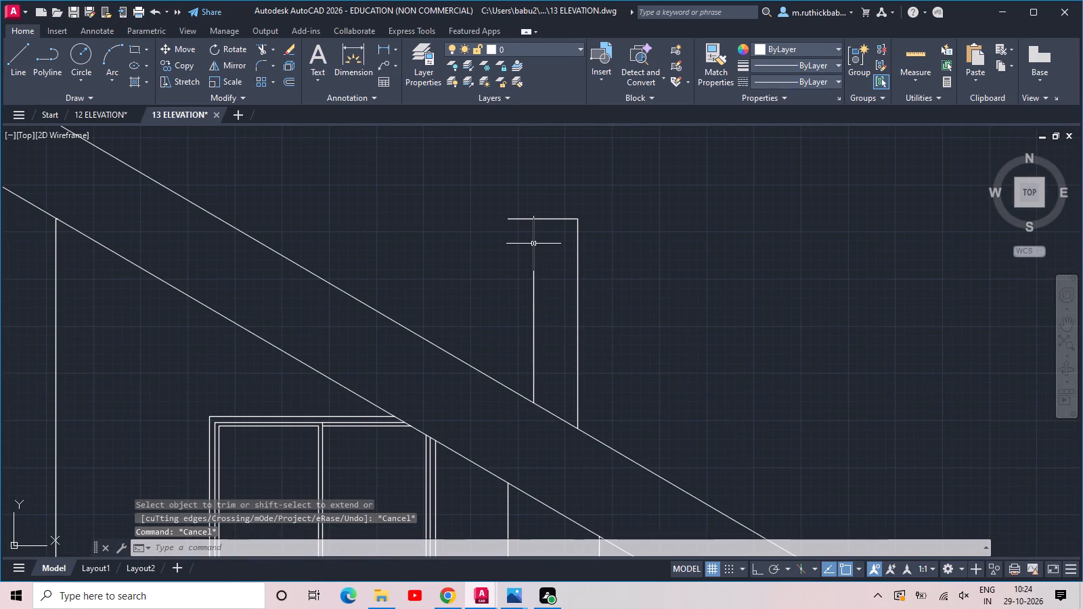
pyautogui.moveTo(539, 225); pyautogui.dragTo(522, 286, button='middle')
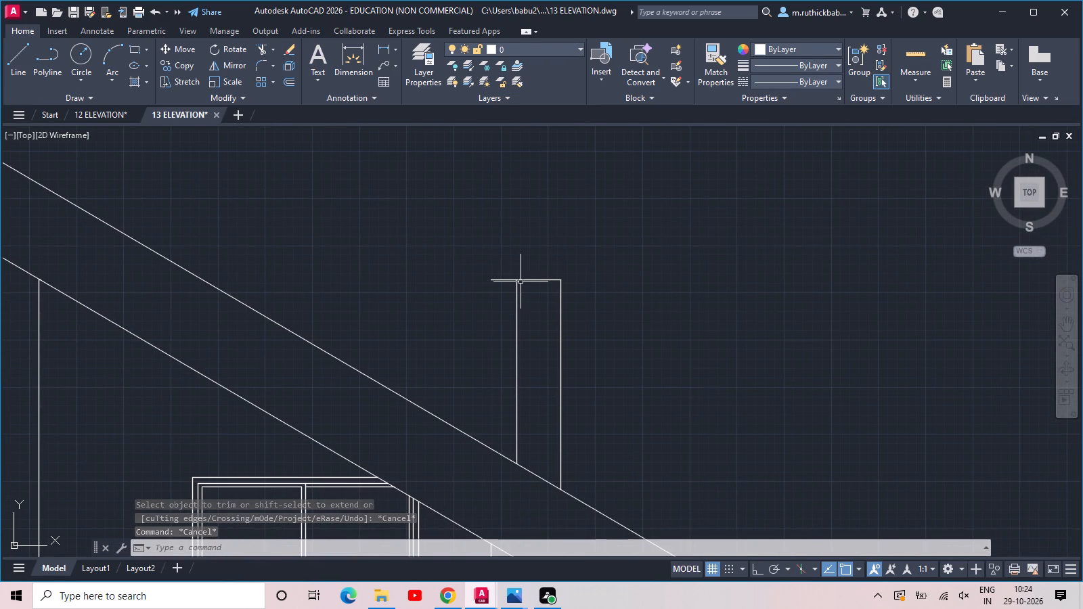
pyautogui.write('REC')
pyautogui.press('space')
pyautogui.click(497, 279)
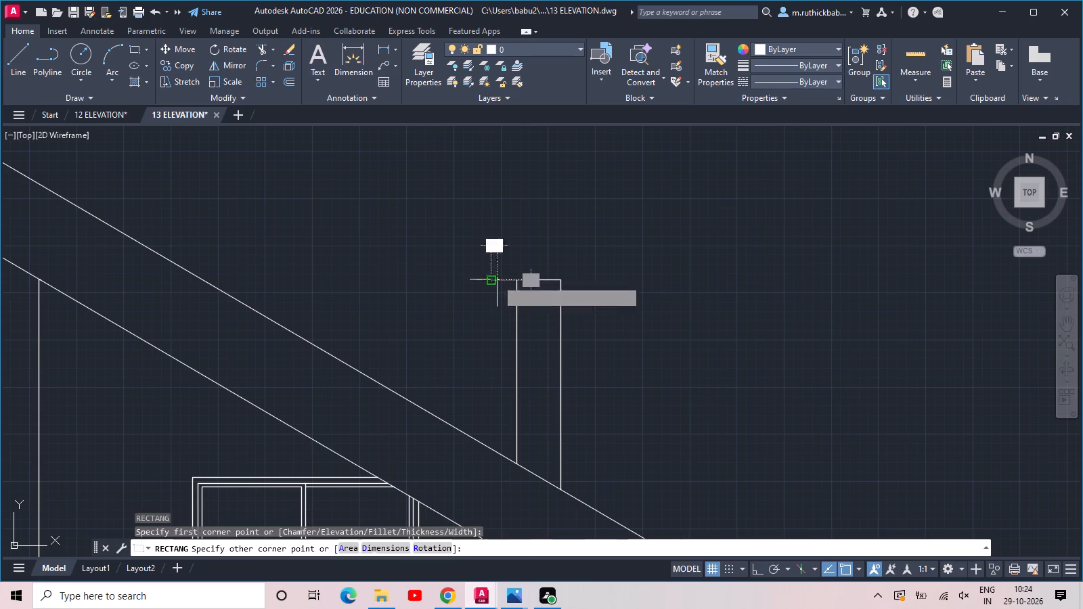
pyautogui.click(577, 265)
# Draw a small rectangle about 6" wide standing on the middle of the chimney cap's upper edge.
pyautogui.scroll(1, 542, 264)
pyautogui.press('space')
pyautogui.scroll(2, 513, 268)
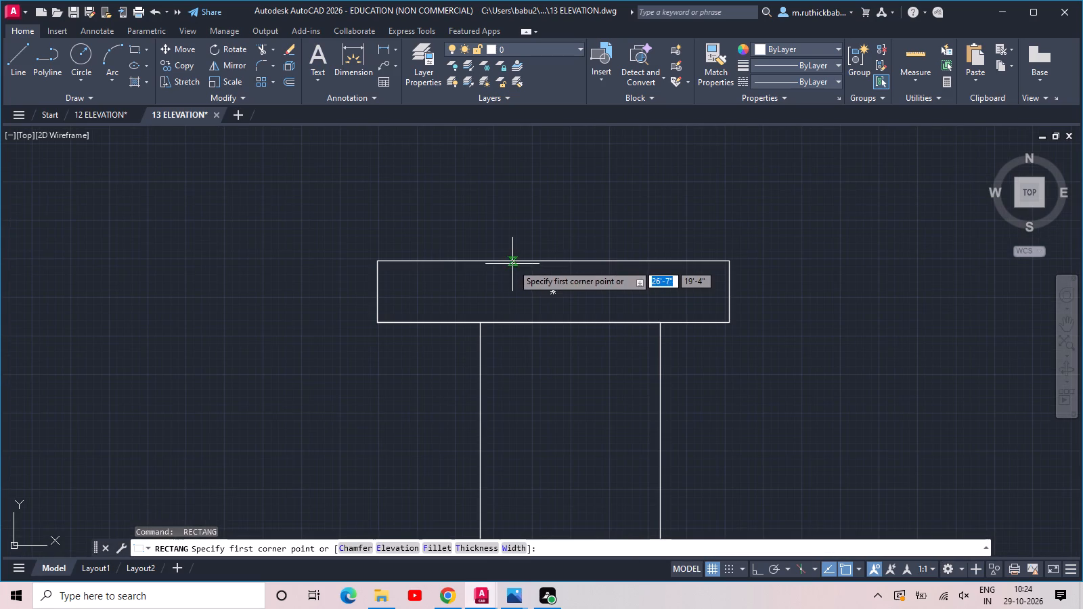
pyautogui.moveTo(512, 264); pyautogui.dragTo(512, 257)
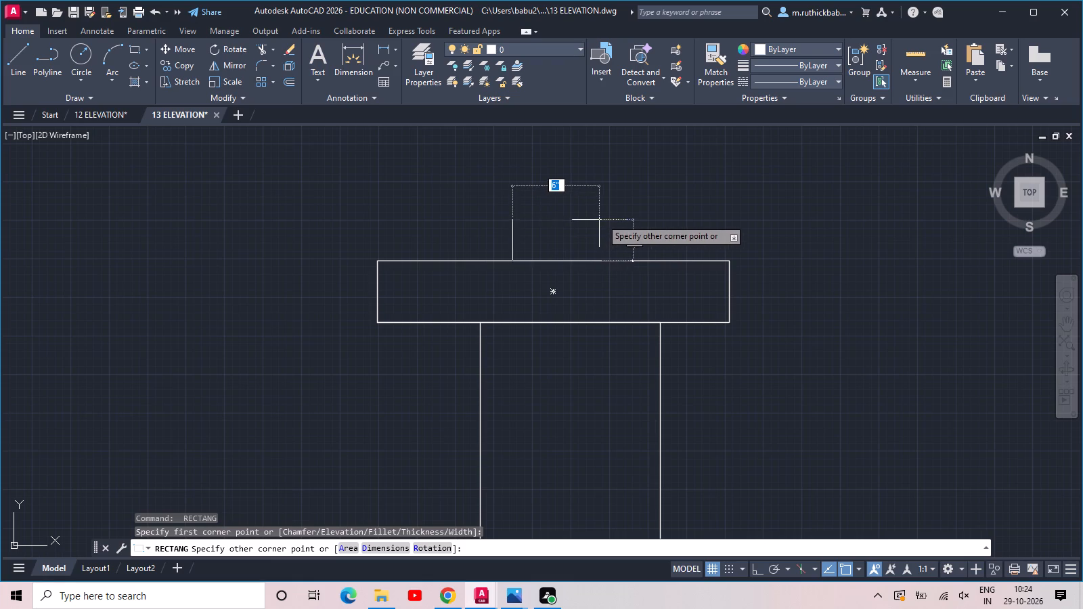
pyautogui.click(599, 221)
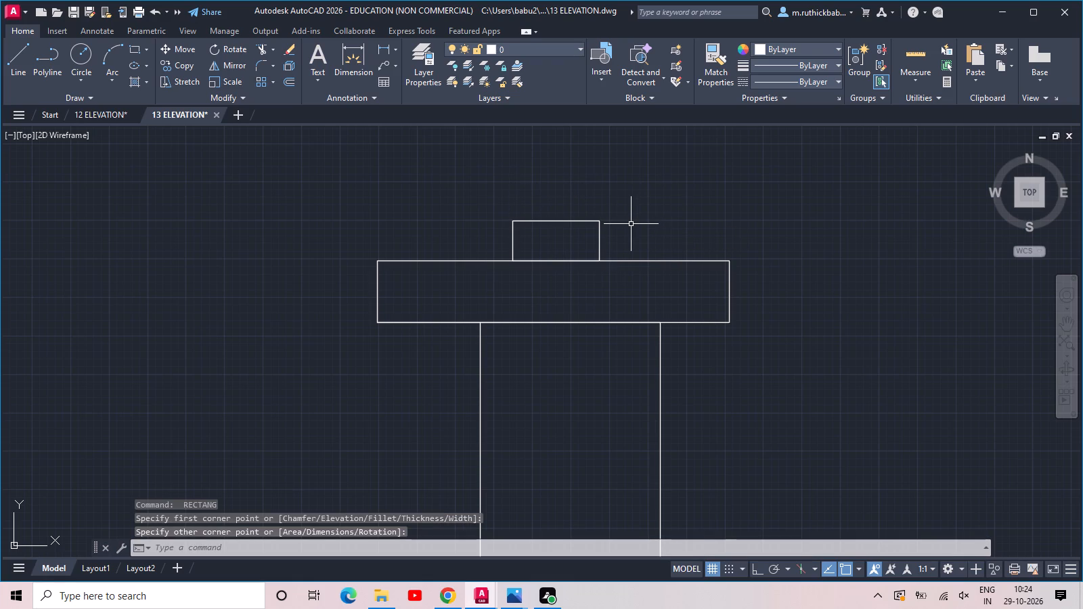
# Trim the canopy's bottom line where it crosses the left ground-floor window and continues to the wall line beside it.
pyautogui.scroll(-1, 620, 229)
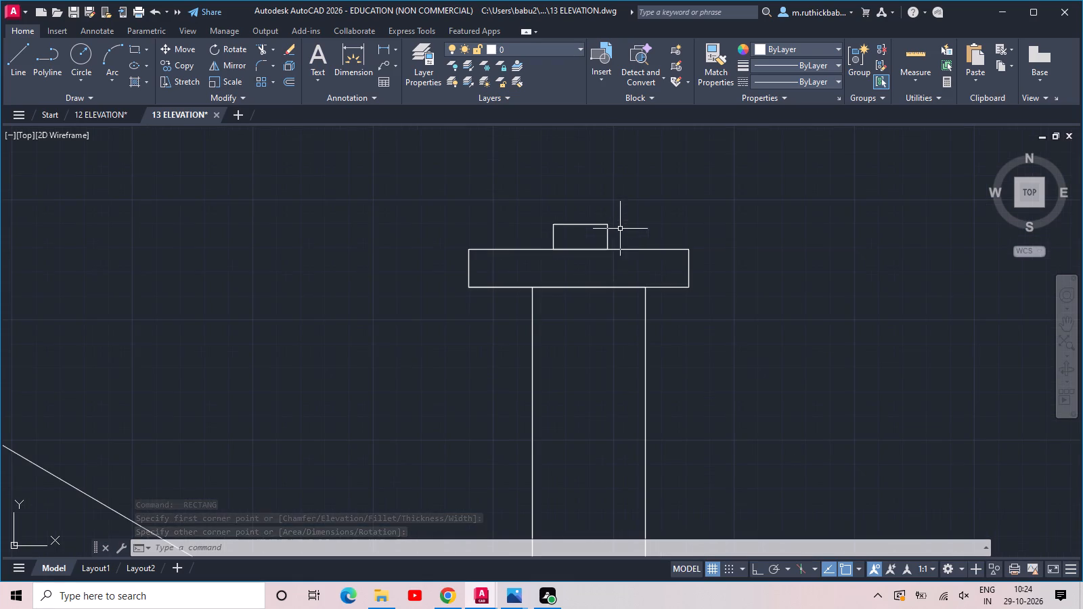
pyautogui.moveTo(570, 312); pyautogui.dragTo(623, 215, button='middle')
pyautogui.scroll(-2, 606, 254)
pyautogui.scroll(-2, 577, 307)
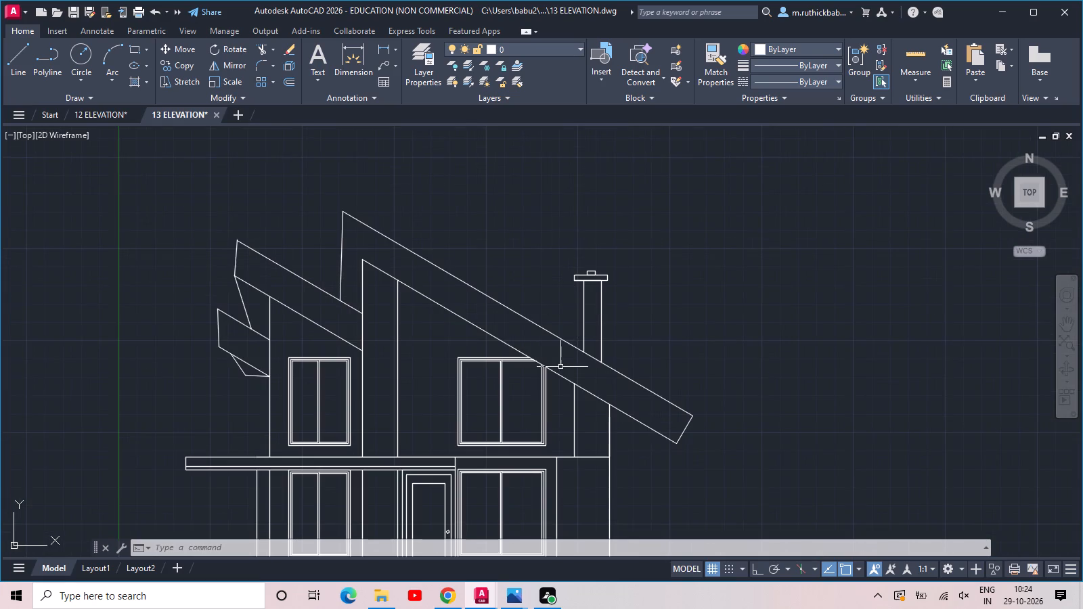
pyautogui.moveTo(541, 397); pyautogui.dragTo(609, 296, button='middle')
pyautogui.scroll(1, 425, 396)
pyautogui.scroll(3, 583, 344)
pyautogui.scroll(-2, 590, 340)
pyautogui.scroll(-1, 422, 364)
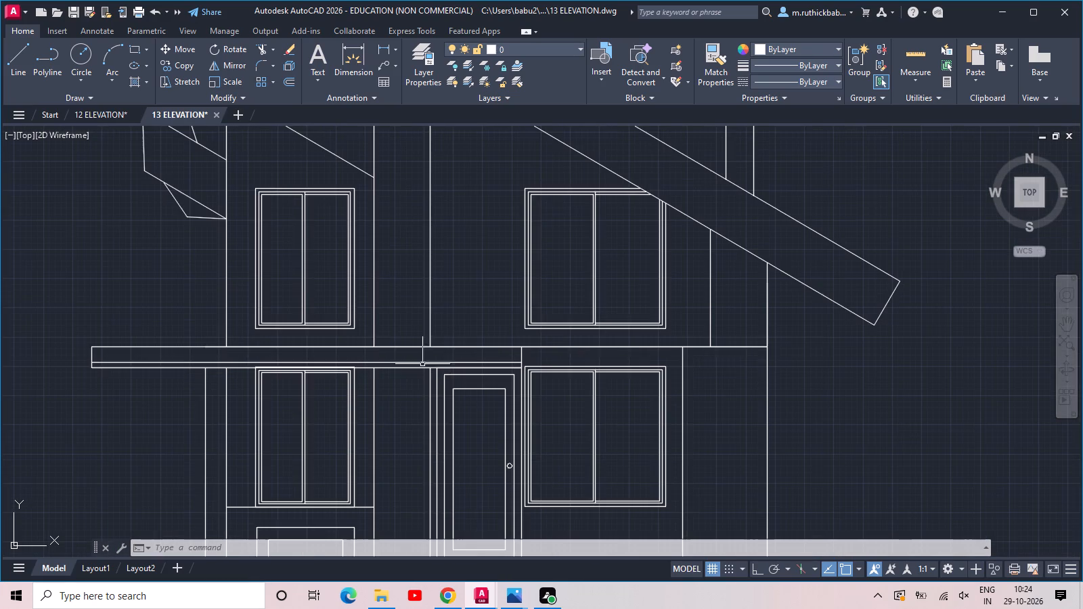
pyautogui.scroll(2, 366, 371)
pyautogui.moveTo(354, 366); pyautogui.dragTo(526, 375, button='middle')
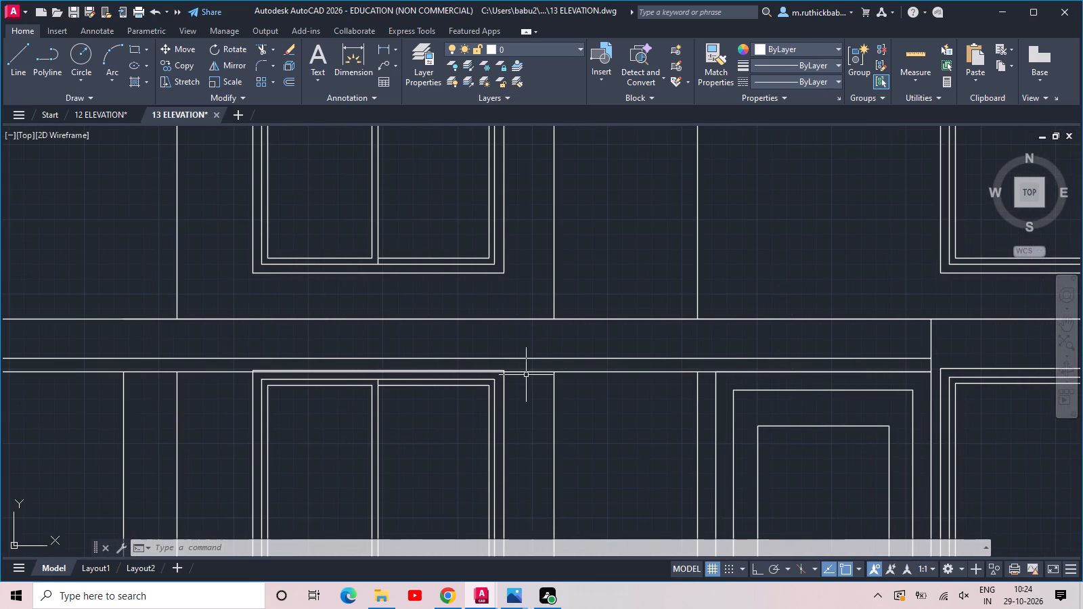
pyautogui.write('TR')
pyautogui.press('space')
pyautogui.click(526, 378)
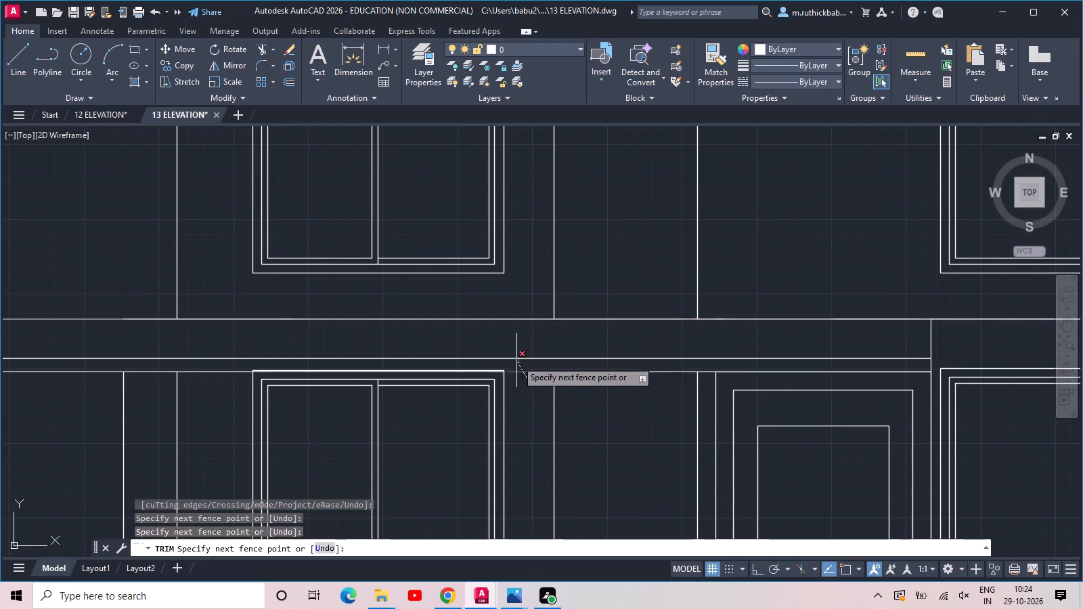
pyautogui.click(516, 360)
pyautogui.scroll(2, 370, 367)
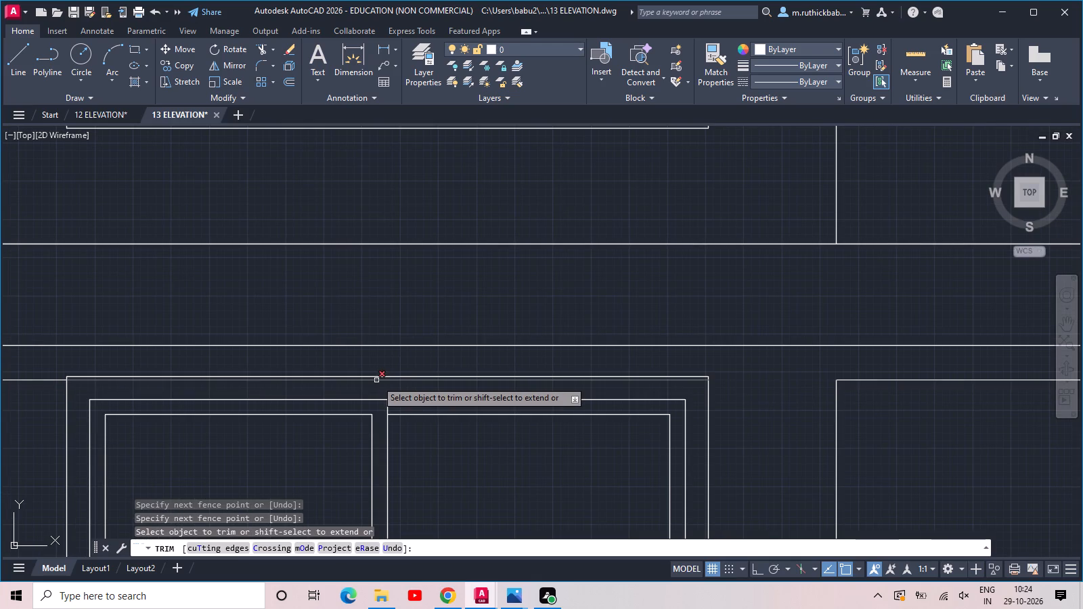
pyautogui.click(376, 380)
pyautogui.scroll(-2, 371, 380)
pyautogui.moveTo(319, 382); pyautogui.dragTo(611, 408, button='middle')
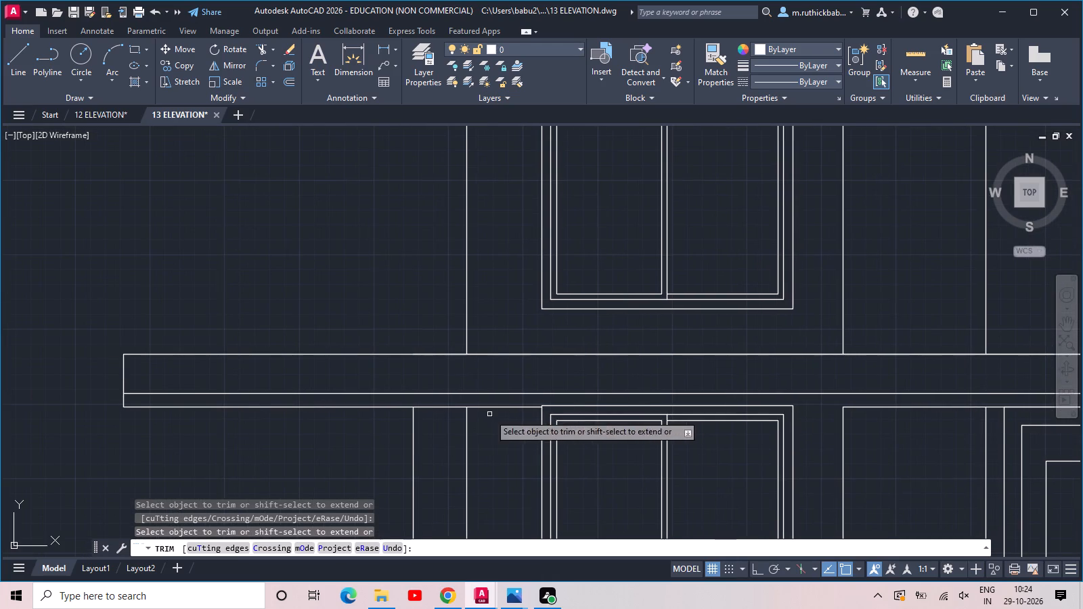
pyautogui.press('Escape')
pyautogui.press('Escape')
# Draw a small, narrow upright rectangle on the upper-floor wall above the door, beside the right-hand upper window.
pyautogui.scroll(-2, 557, 425)
pyautogui.scroll(2, 738, 418)
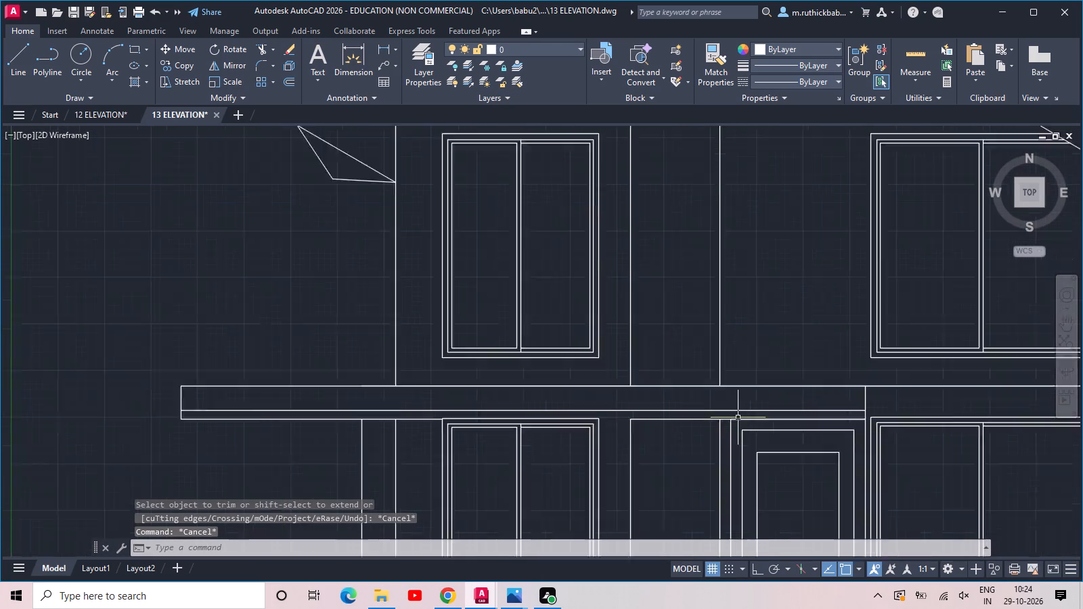
pyautogui.scroll(2, 745, 422)
pyautogui.scroll(-4, 730, 439)
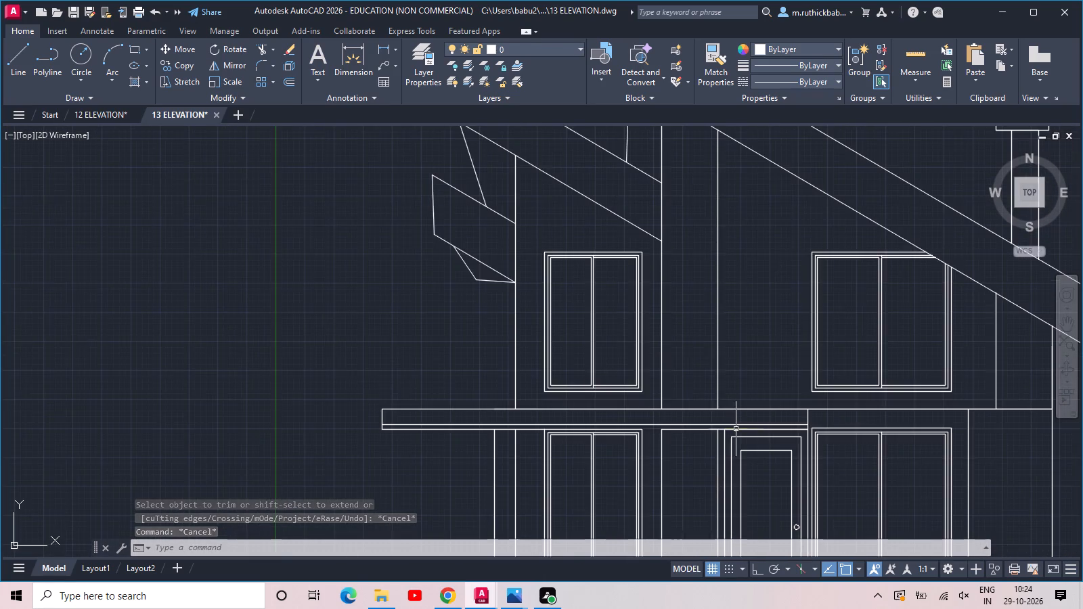
pyautogui.scroll(-1, 736, 429)
pyautogui.middleClick(736, 429)
pyautogui.moveTo(736, 430); pyautogui.dragTo(682, 341, button='middle')
pyautogui.moveTo(621, 376); pyautogui.dragTo(659, 269, button='middle')
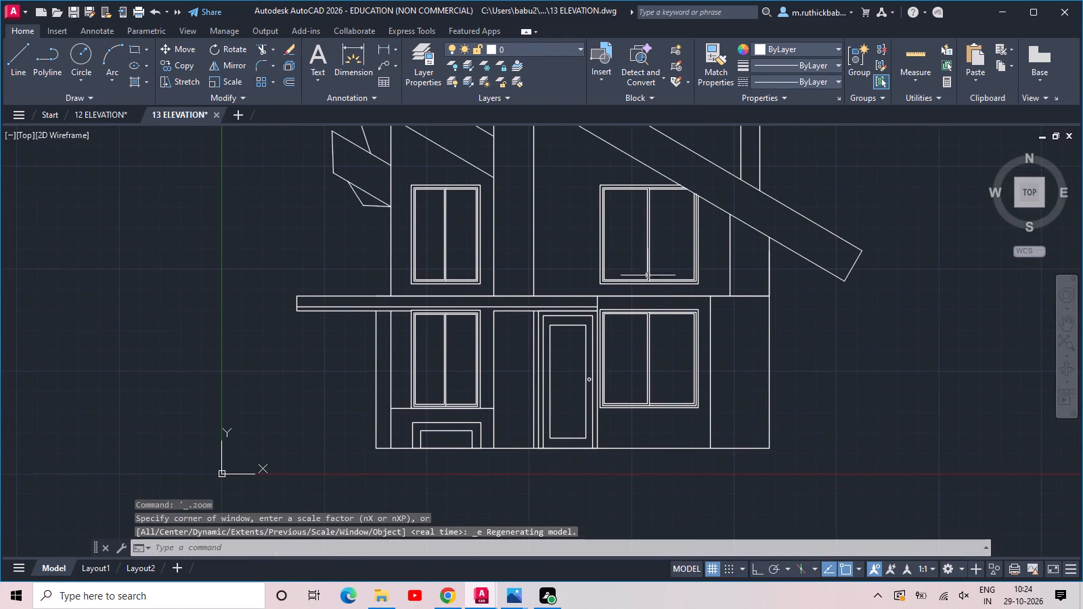
pyautogui.scroll(2, 570, 255)
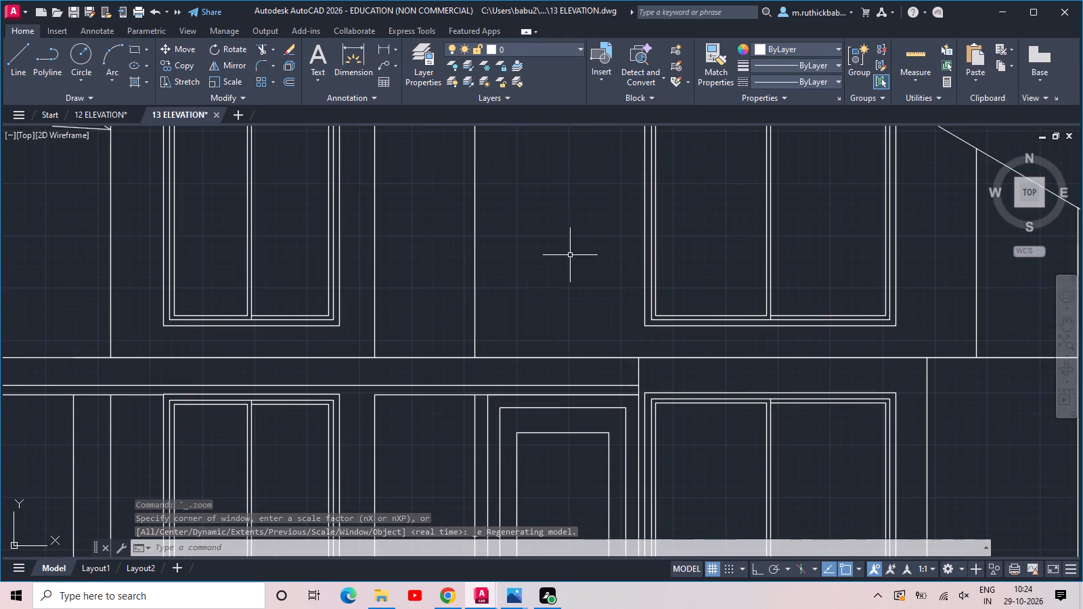
pyautogui.write('REC')
pyautogui.press('space')
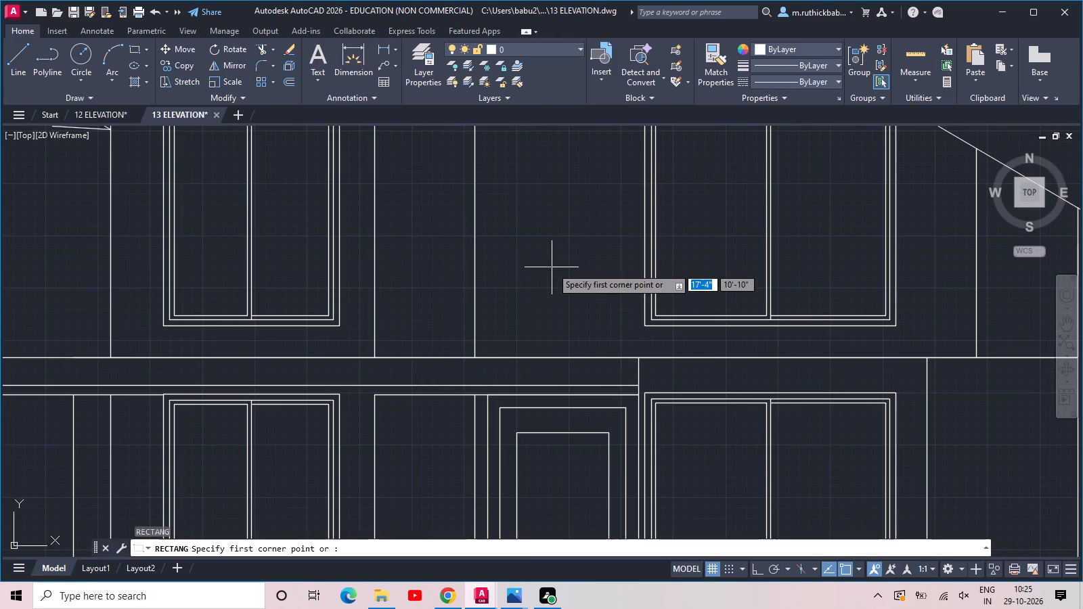
pyautogui.click(544, 265)
pyautogui.click(558, 210)
pyautogui.scroll(-2, 560, 208)
pyautogui.press('Escape')
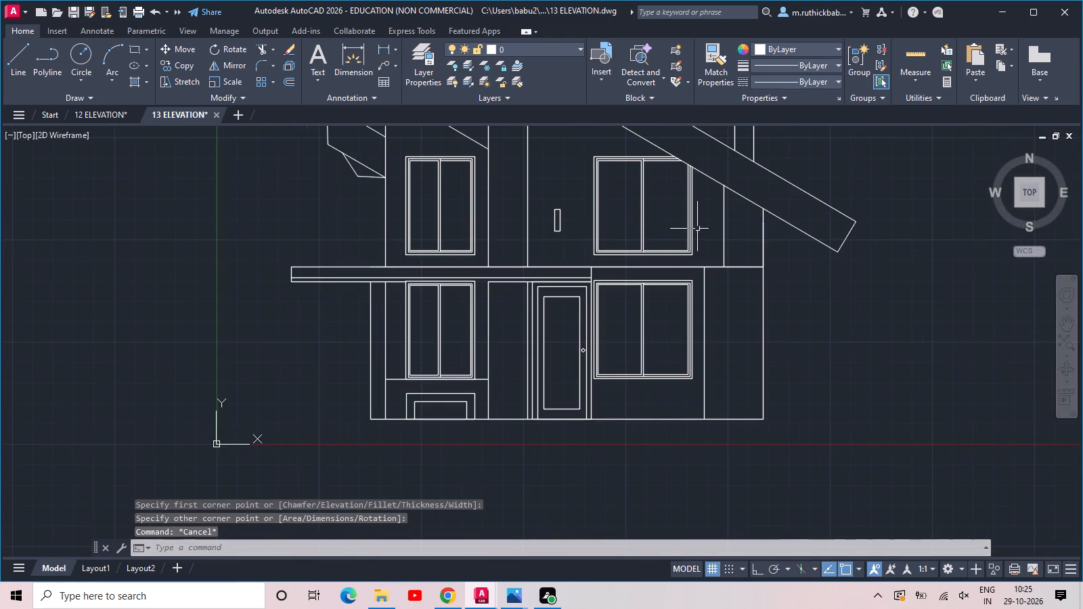
# Hatch the ground-floor wall panel at the building's right end with the AR-B816 brick pattern.
pyautogui.scroll(-3, 700, 229)
pyautogui.moveTo(700, 233); pyautogui.dragTo(632, 263, button='middle')
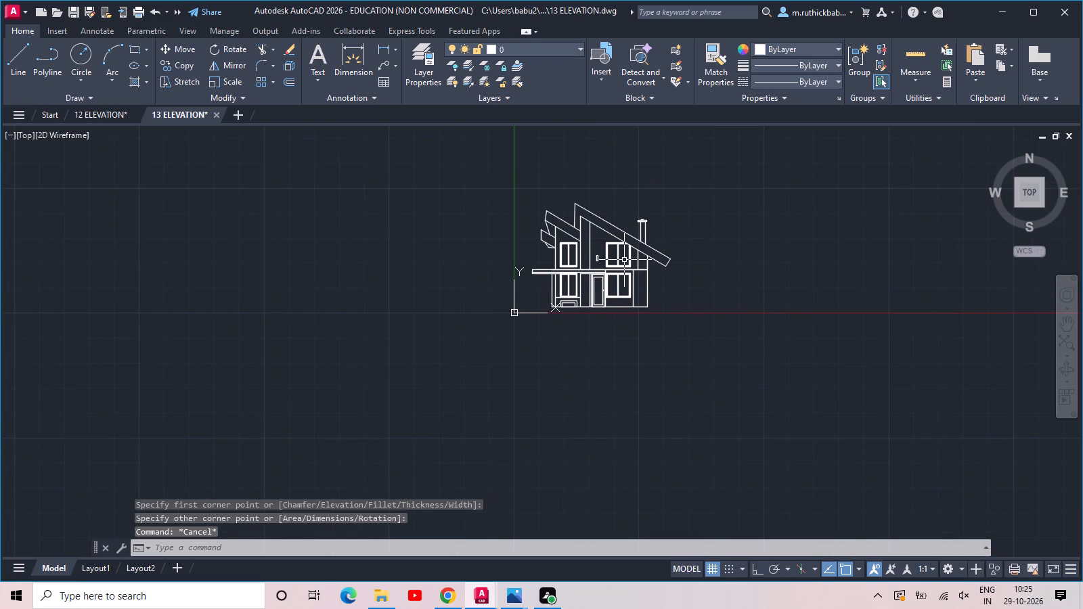
pyautogui.moveTo(694, 334); pyautogui.dragTo(673, 321, button='middle')
pyautogui.scroll(3, 630, 266)
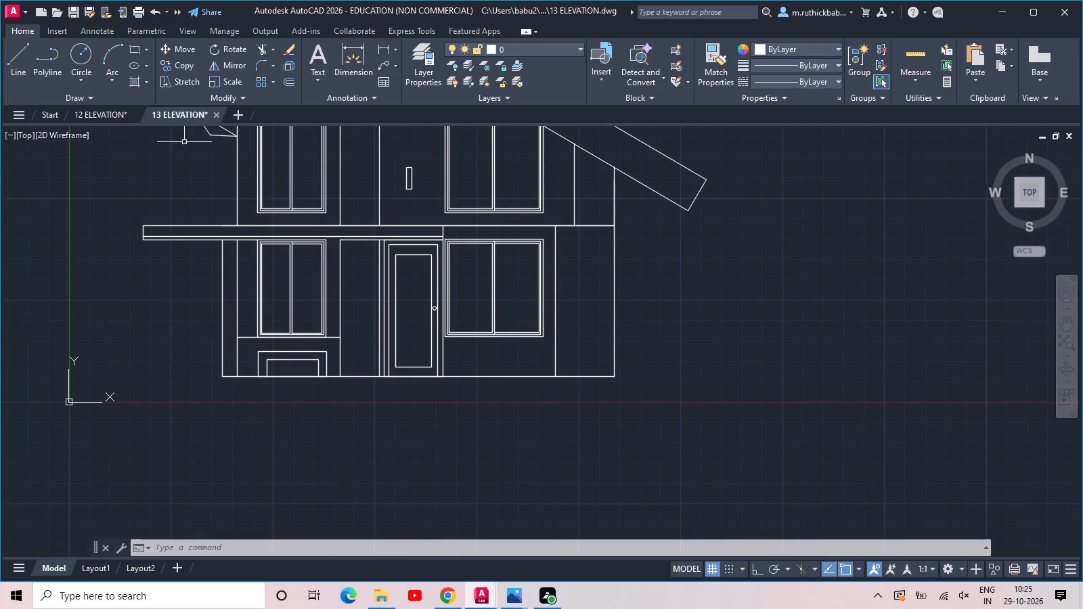
pyautogui.click(136, 80)
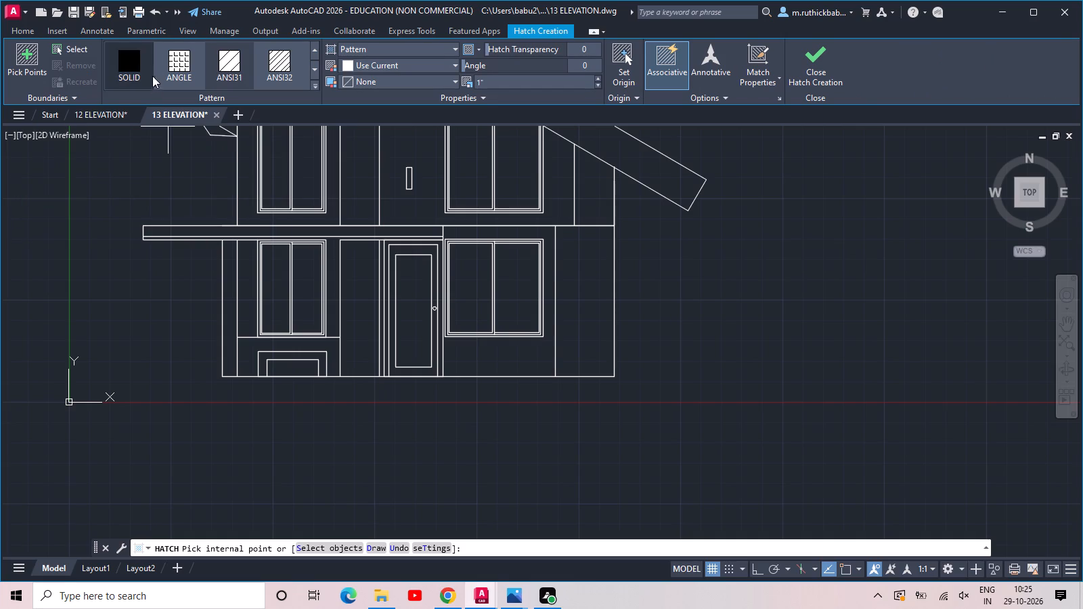
pyautogui.scroll(-2, 180, 58)
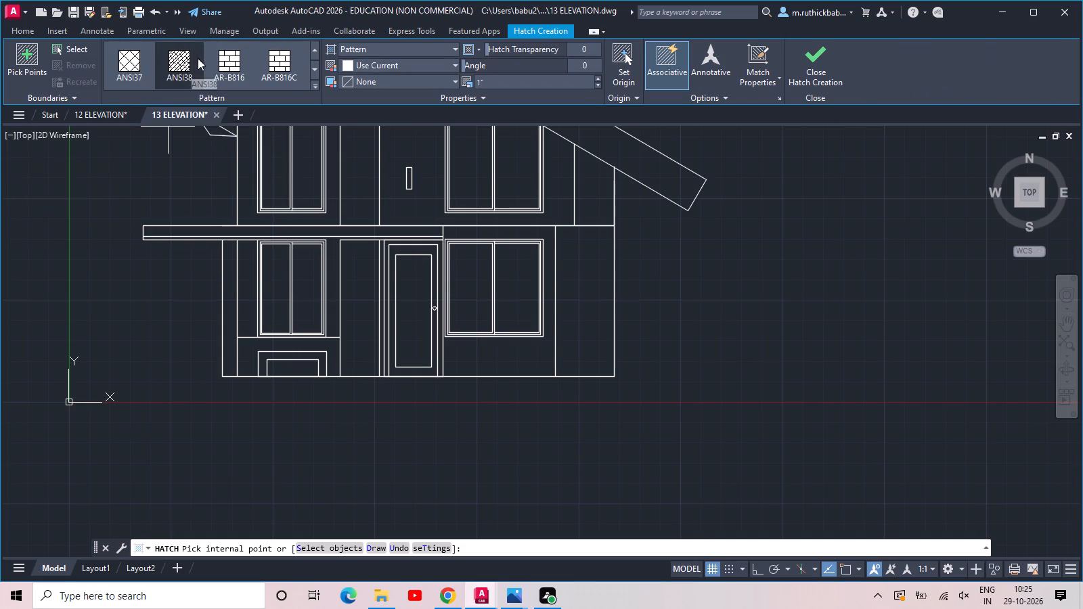
pyautogui.click(233, 62)
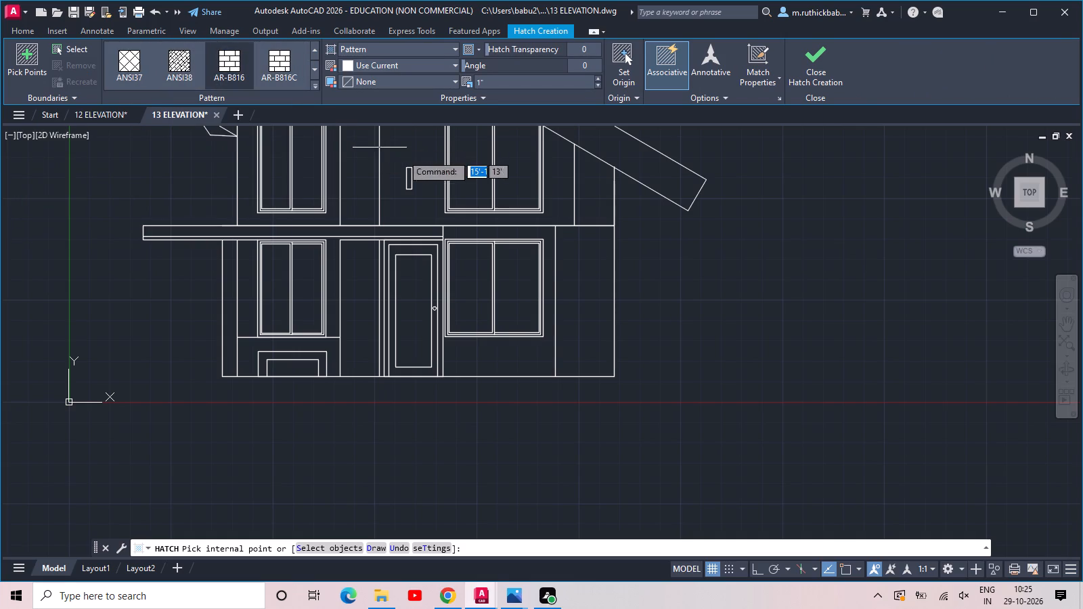
pyautogui.click(577, 275)
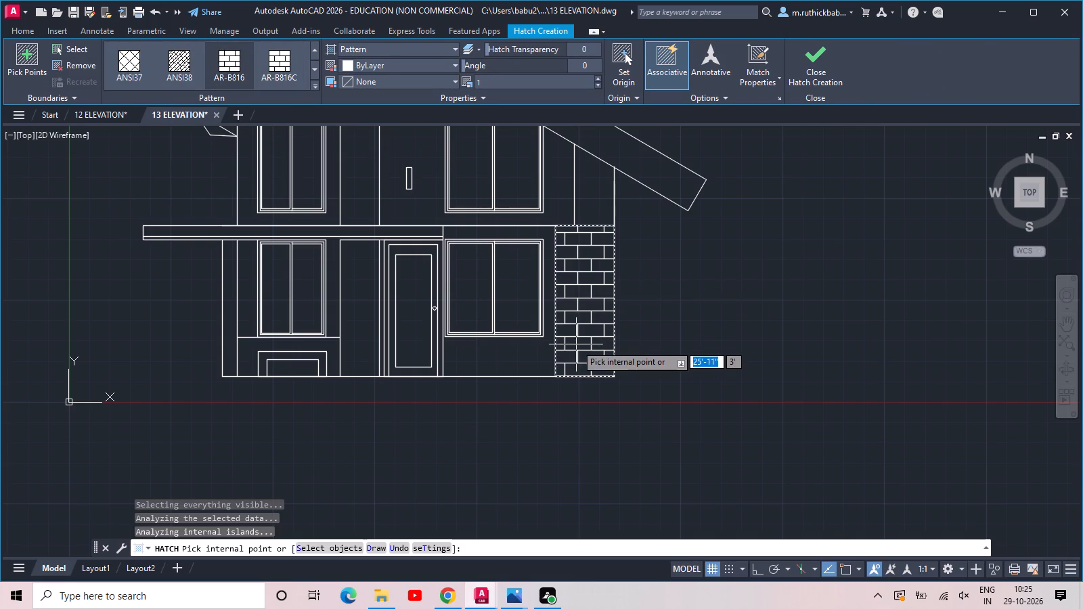
pyautogui.press('Escape')
# Offset the building's base line 24" downward.
pyautogui.scroll(1, 521, 389)
pyautogui.moveTo(485, 380); pyautogui.dragTo(568, 375, button='middle')
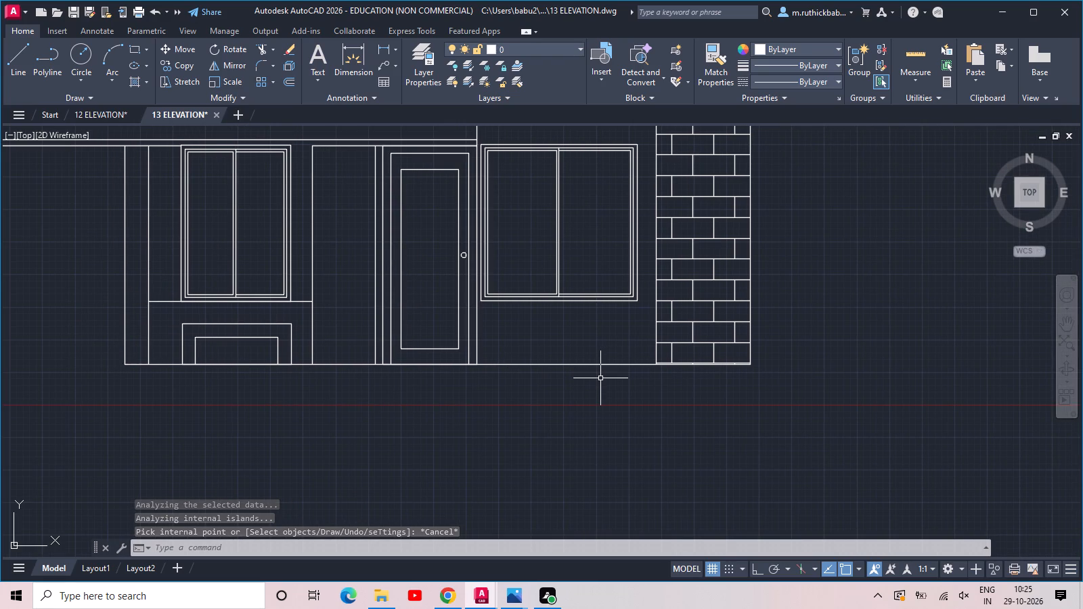
pyautogui.write('OF')
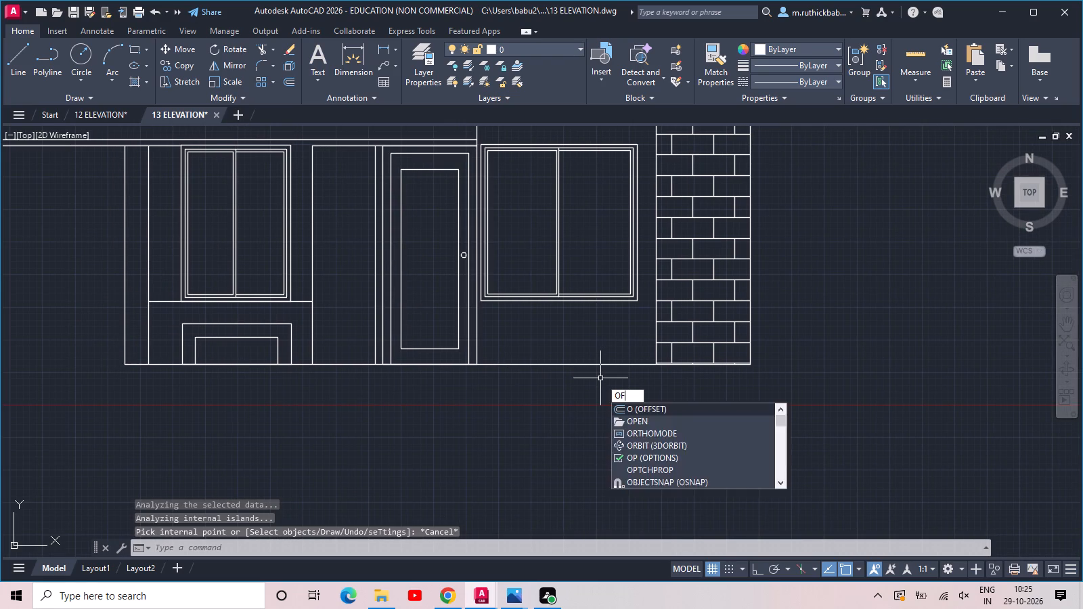
pyautogui.press('space')
pyautogui.press('space')
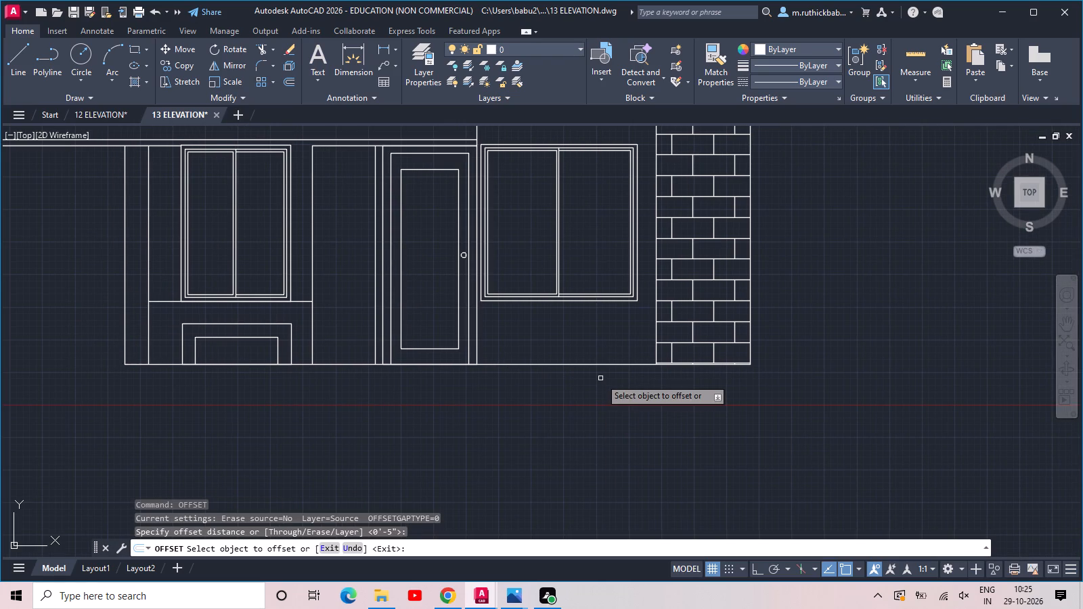
pyautogui.write('24')
pyautogui.press('space')
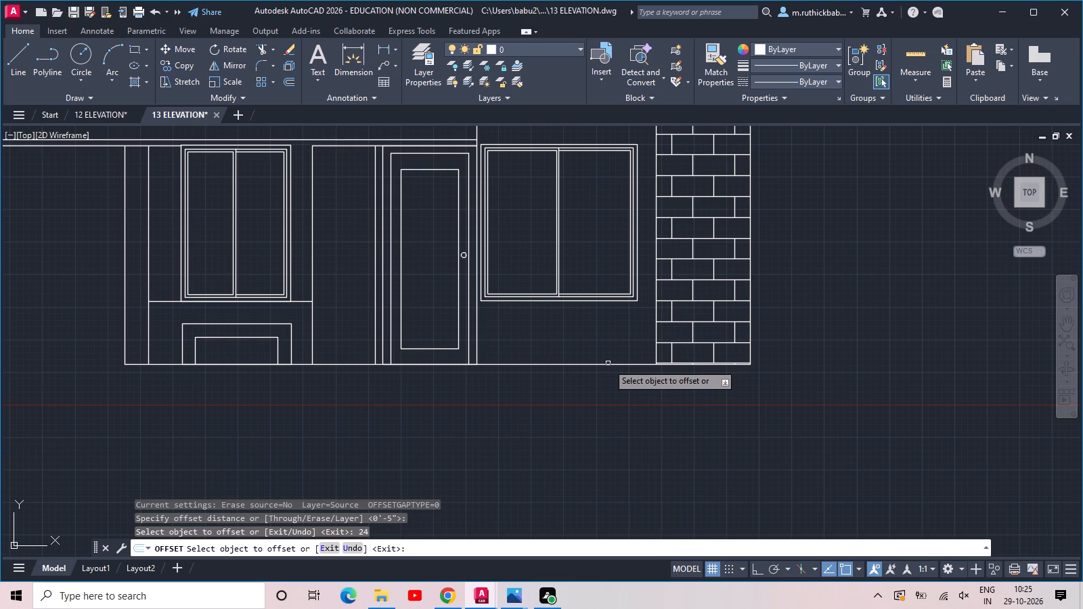
pyautogui.click(613, 364)
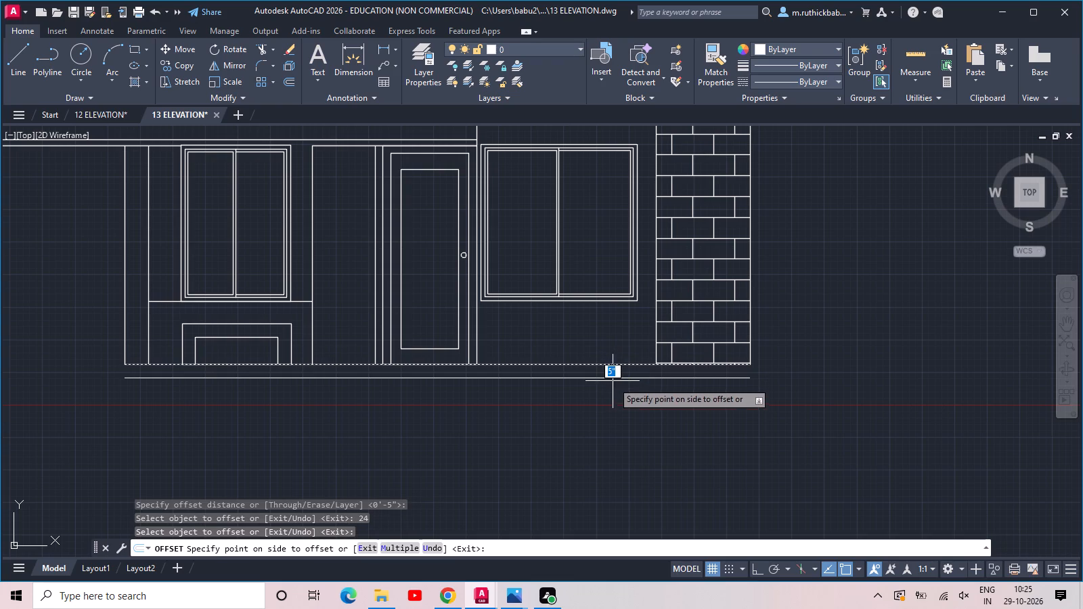
pyautogui.write('24')
pyautogui.press('space')
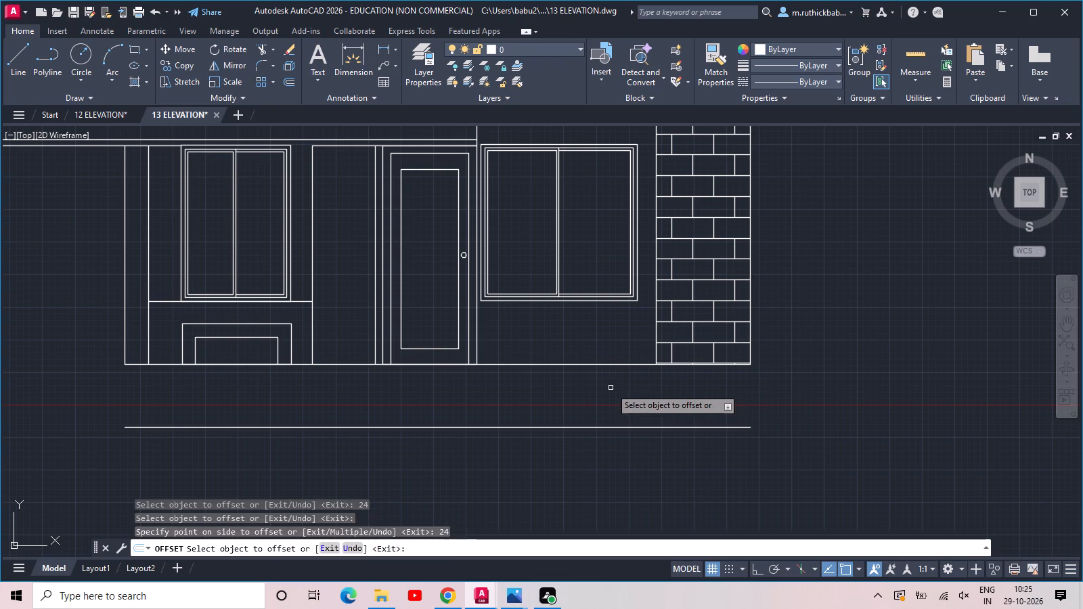
pyautogui.press('Escape')
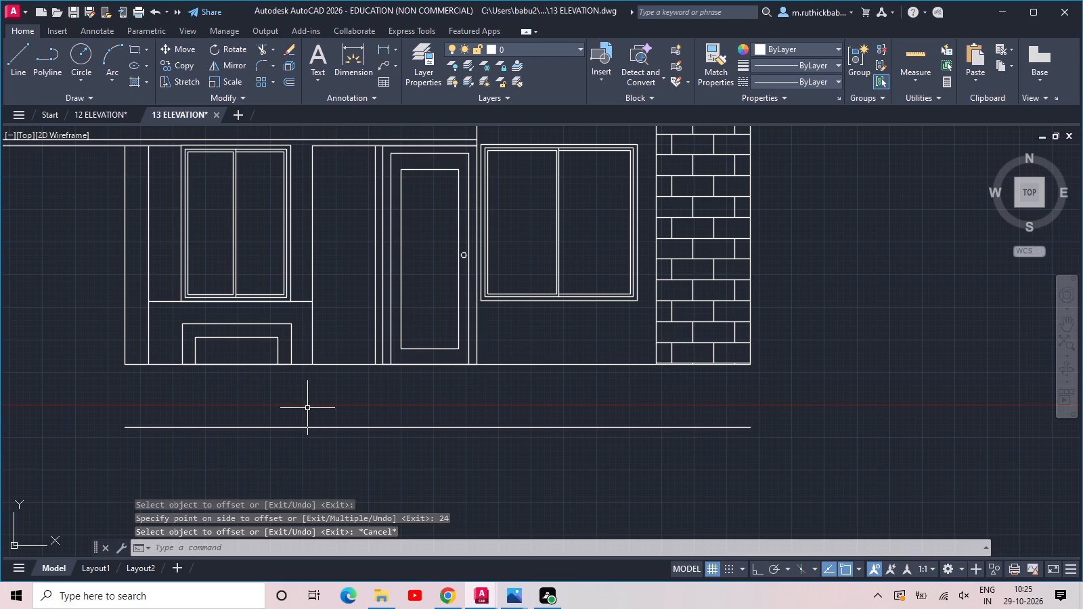
# Extend the building's right outer wall line down to the new line below the base.
pyautogui.write('EX')
pyautogui.press('space')
pyautogui.press('space')
pyautogui.scroll(2, 753, 343)
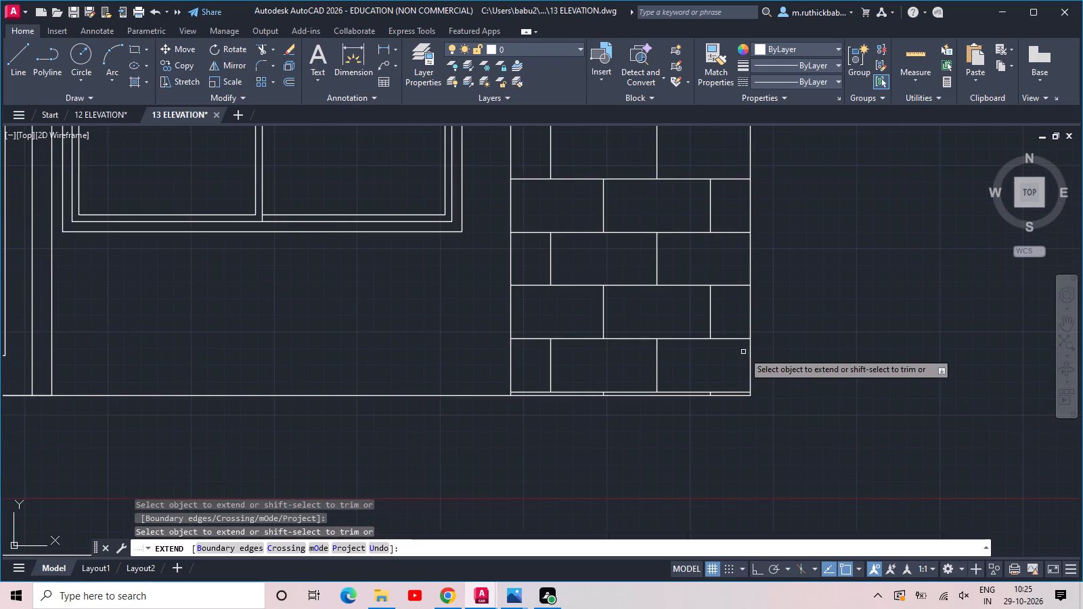
pyautogui.click(747, 369)
pyautogui.scroll(-3, 747, 370)
pyautogui.scroll(1, 776, 367)
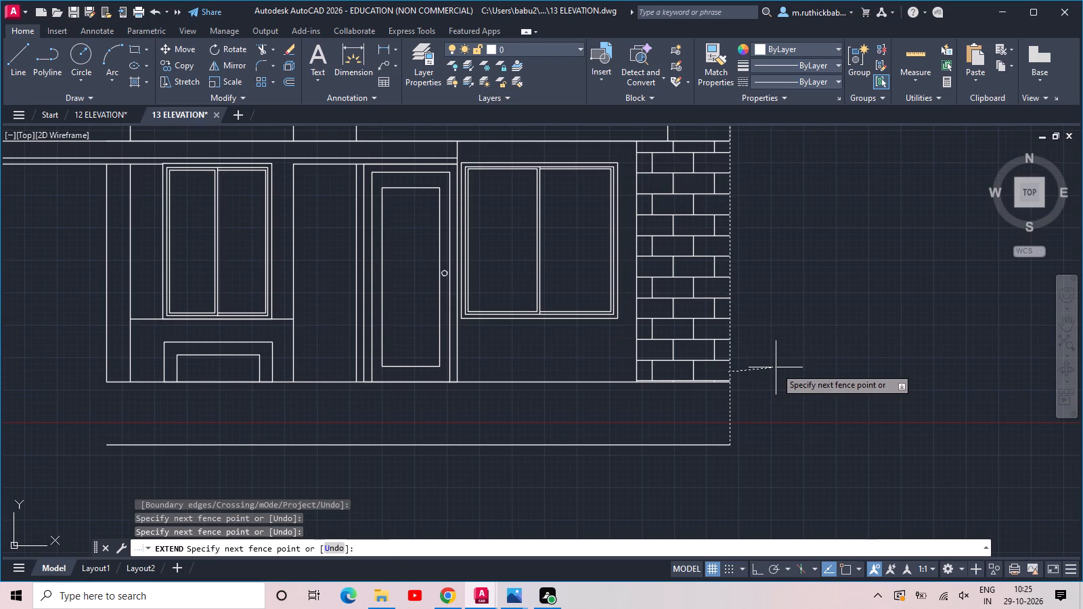
pyautogui.click(776, 367)
pyautogui.scroll(3, 643, 378)
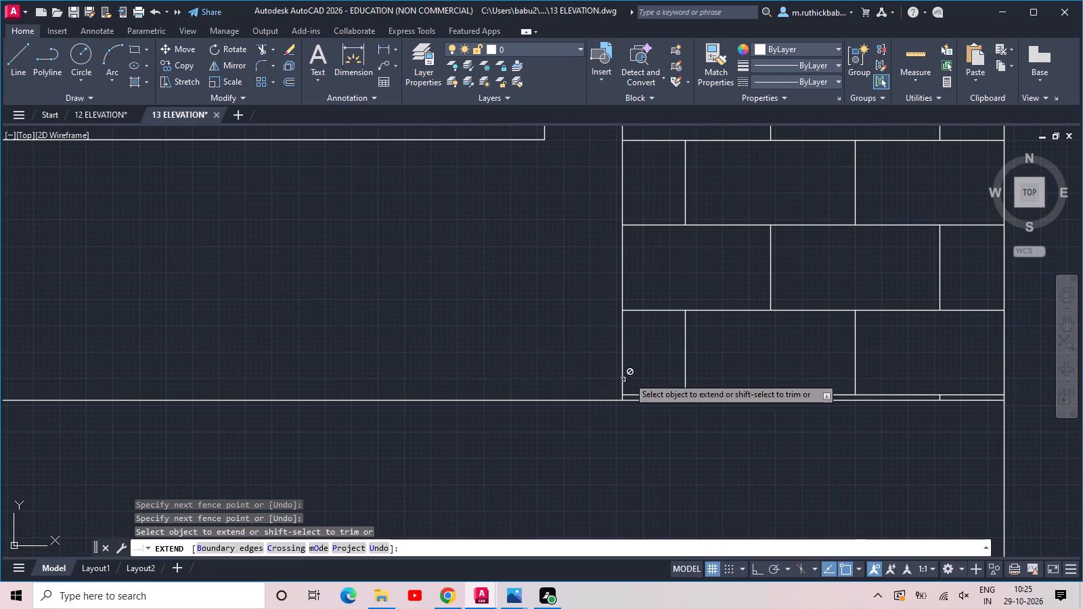
pyautogui.press('Escape')
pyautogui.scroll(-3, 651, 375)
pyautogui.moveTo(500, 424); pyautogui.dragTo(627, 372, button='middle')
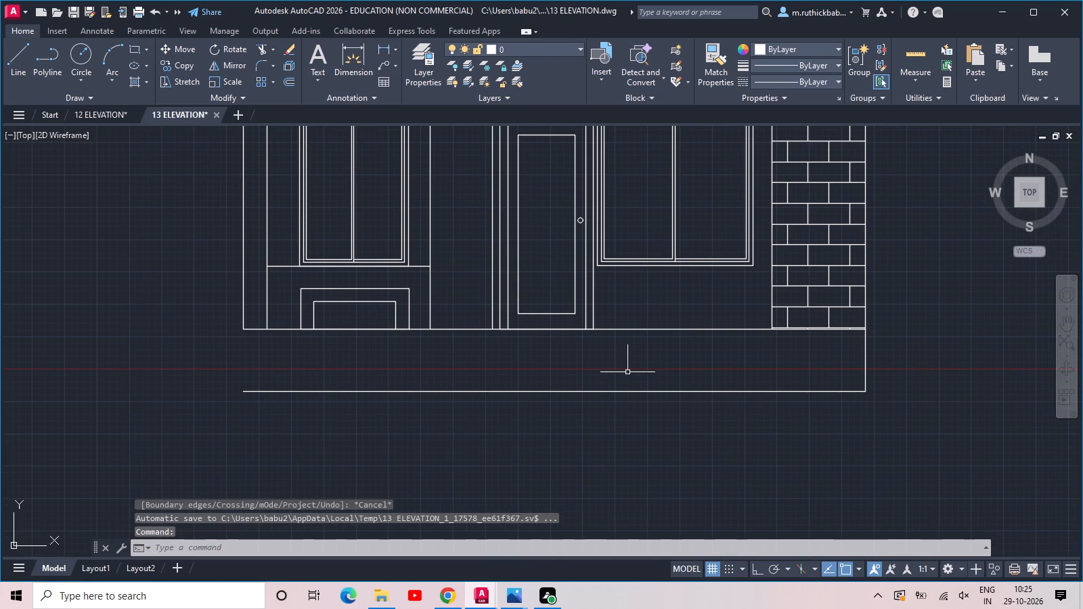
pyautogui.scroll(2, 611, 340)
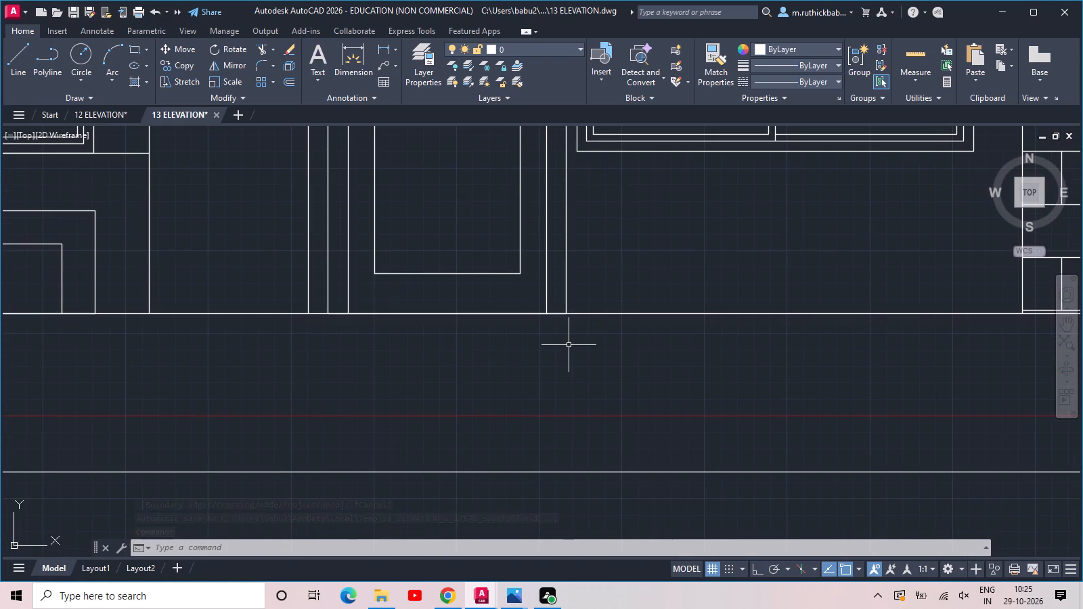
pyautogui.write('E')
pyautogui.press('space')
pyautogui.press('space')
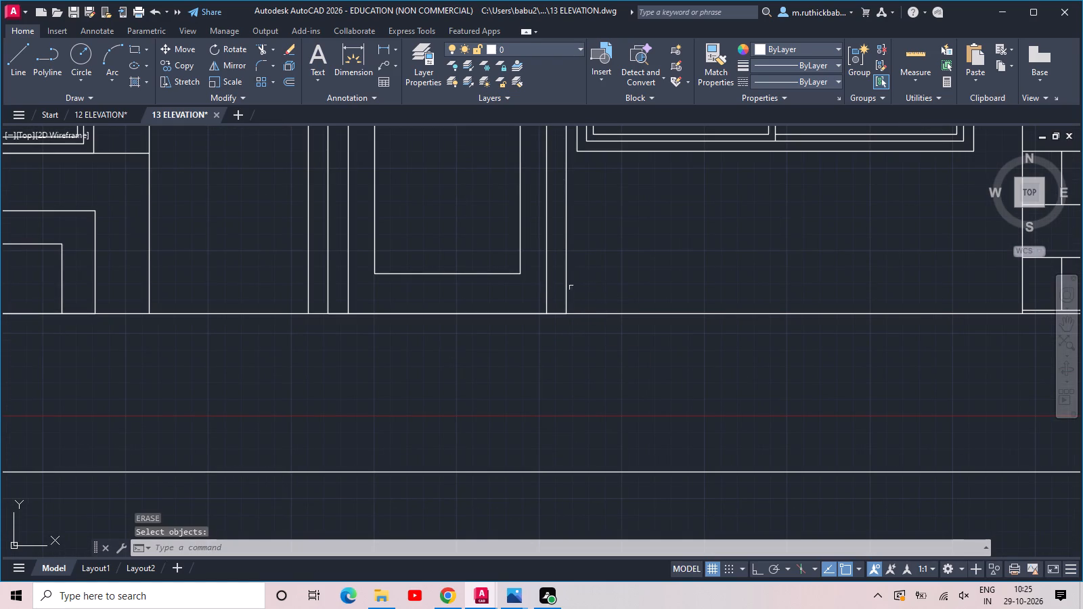
# Draw a 2' vertical line from the base line to the lower line, just past the door frame's right edge.
pyautogui.press('Escape')
pyautogui.write('L')
pyautogui.press('space')
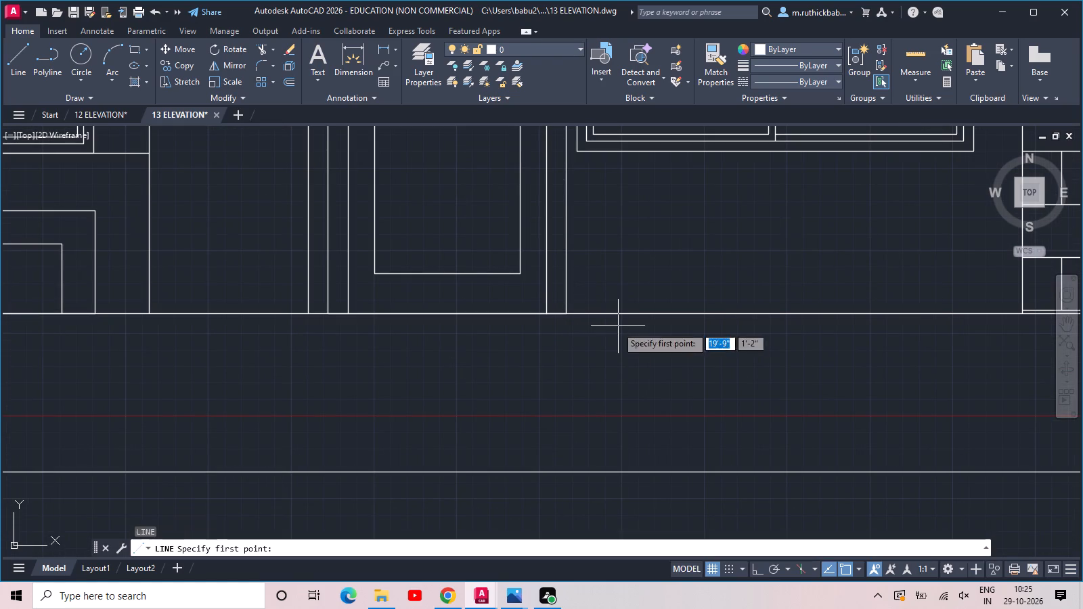
pyautogui.click(575, 312)
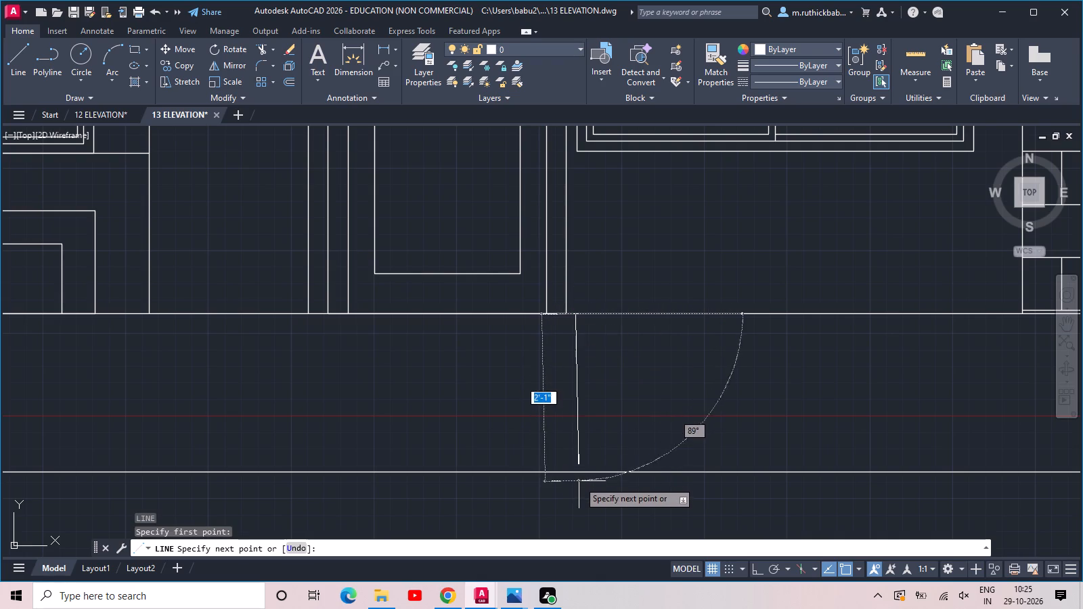
pyautogui.press('F8')
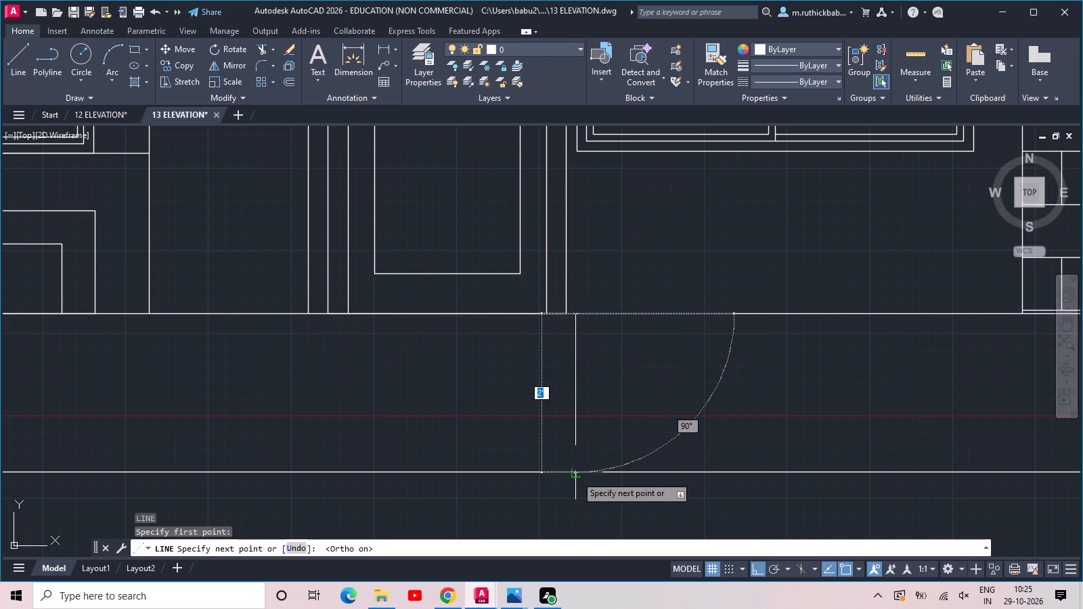
pyautogui.press('Escape')
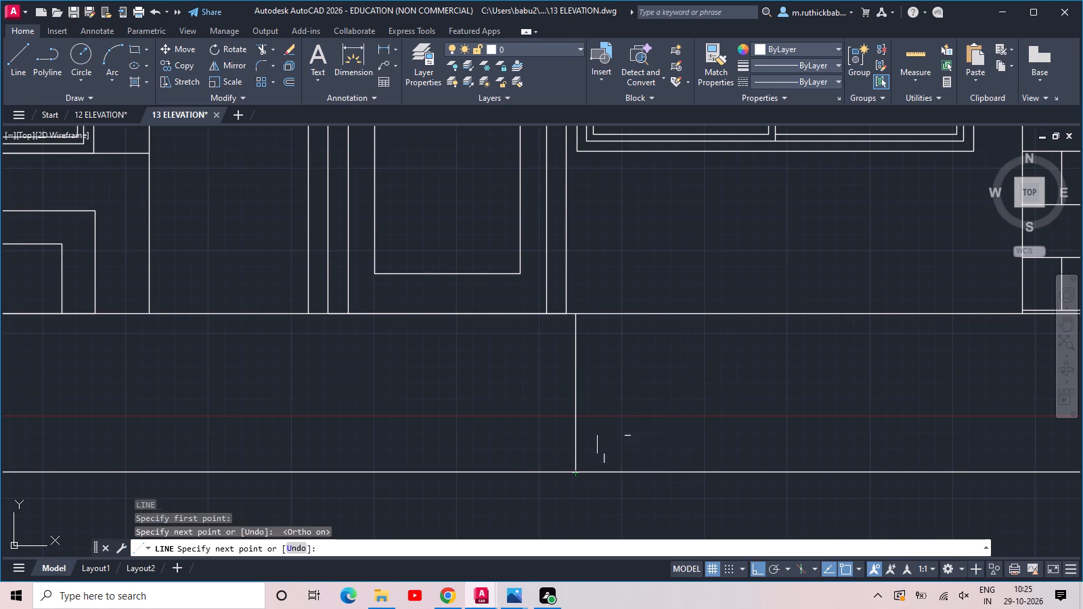
# Trim away the lower offset line to the left of the new vertical line.
pyautogui.scroll(-2, 565, 423)
pyautogui.write('TR')
pyautogui.press('space')
pyautogui.press('space')
pyautogui.moveTo(529, 458); pyautogui.dragTo(522, 466)
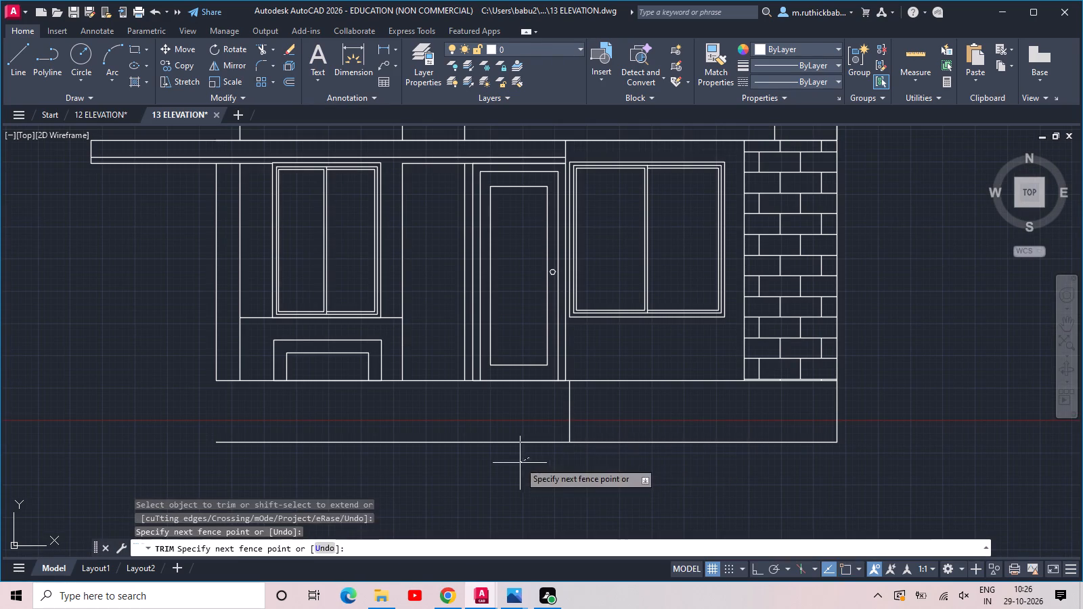
pyautogui.click(502, 429)
pyautogui.press('Escape')
pyautogui.press('Escape')
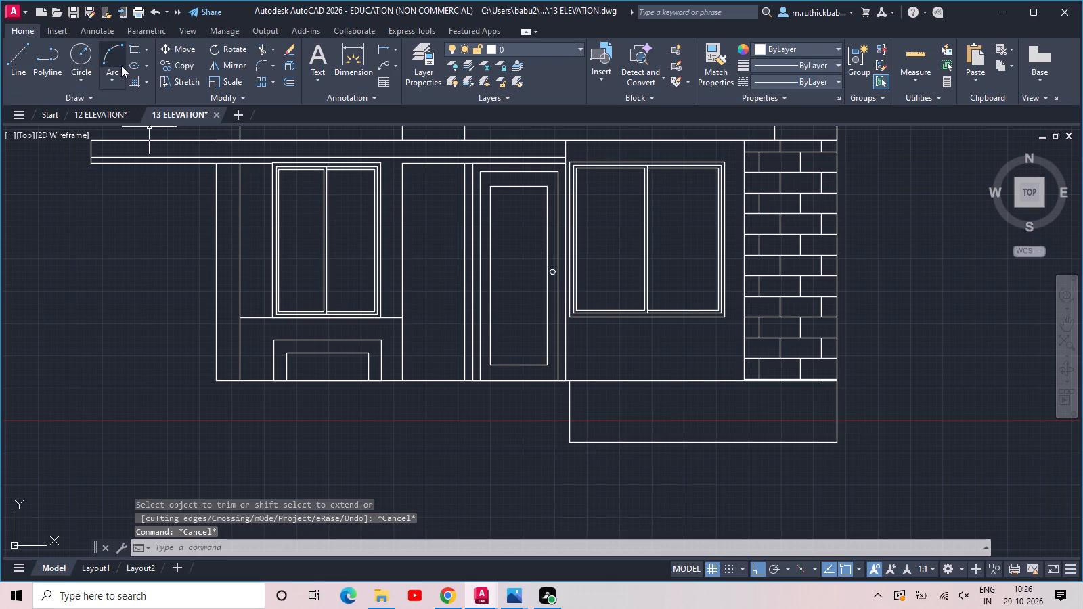
# Hatch the plinth rectangle below the right ground-floor window and brick panel with the AR-B816 brick pattern.
pyautogui.click(133, 76)
pyautogui.click(225, 62)
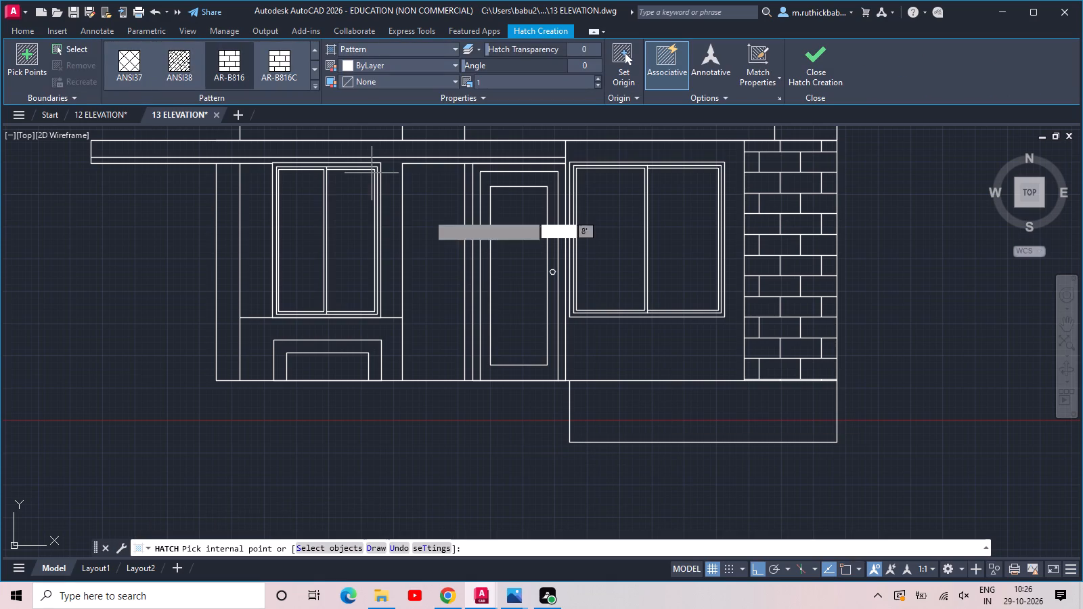
pyautogui.click(642, 408)
pyautogui.scroll(-2, 646, 404)
pyautogui.press('Escape')
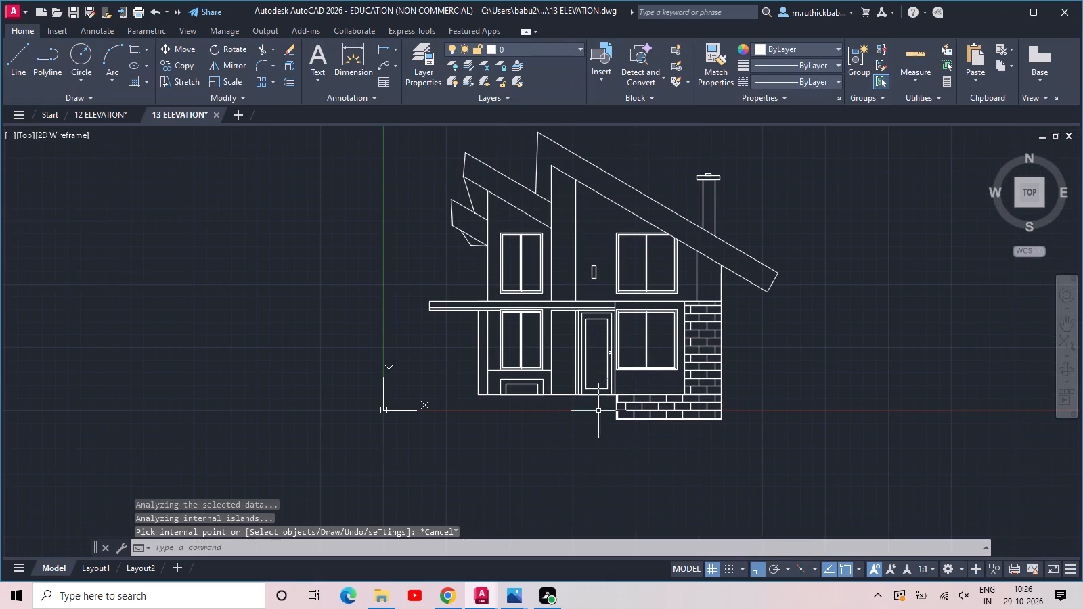
# Draw a plinth rectangle about 8'-10" by 2' below the base line, from just left of the door frame past the left wall.
pyautogui.scroll(2, 565, 415)
pyautogui.scroll(1, 477, 388)
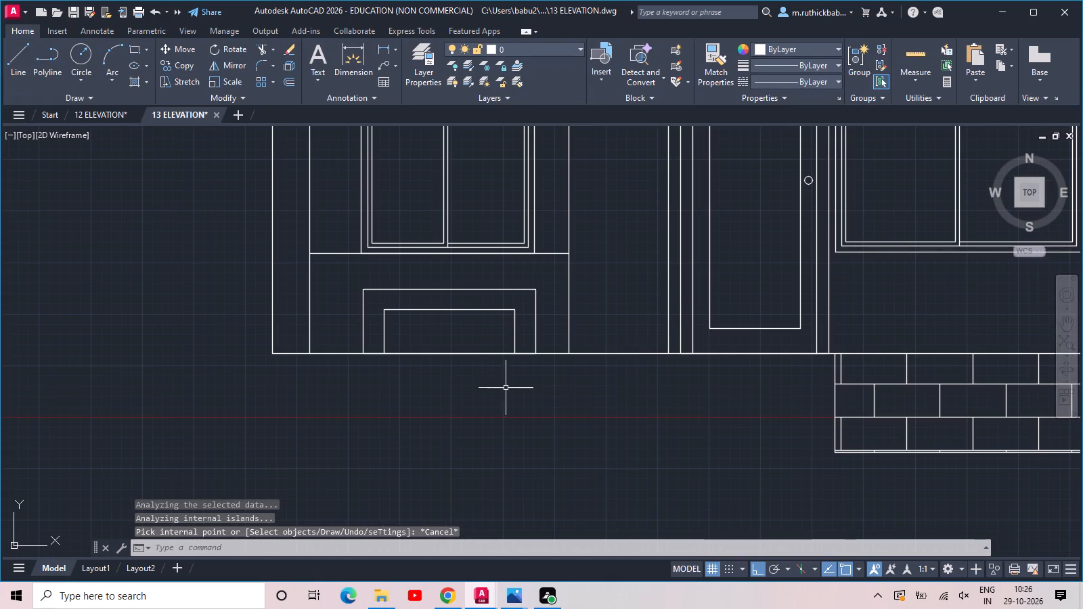
pyautogui.write('REC')
pyautogui.press('space')
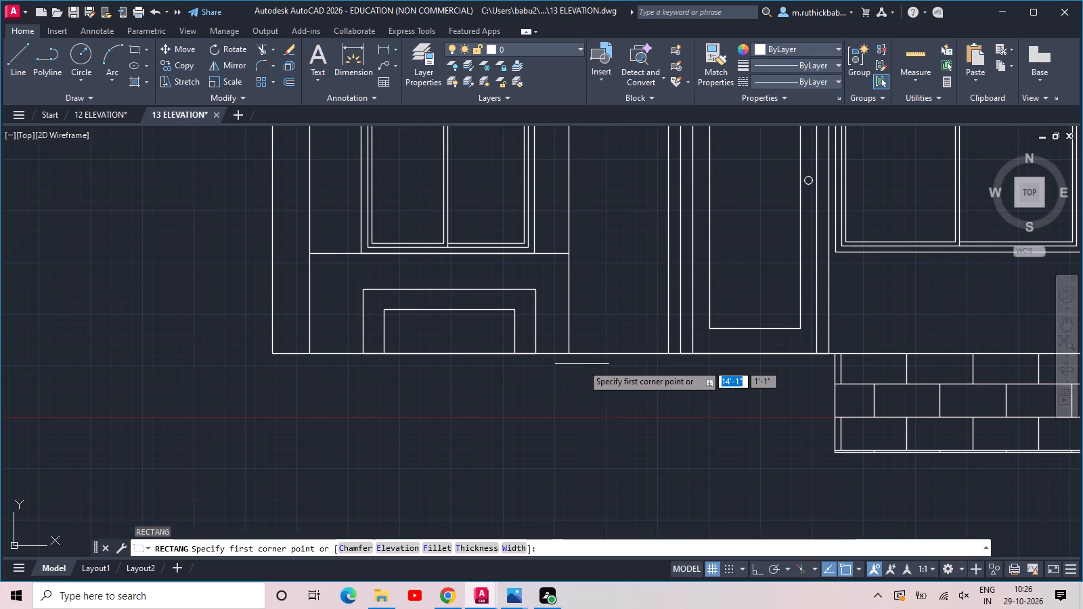
pyautogui.click(657, 357)
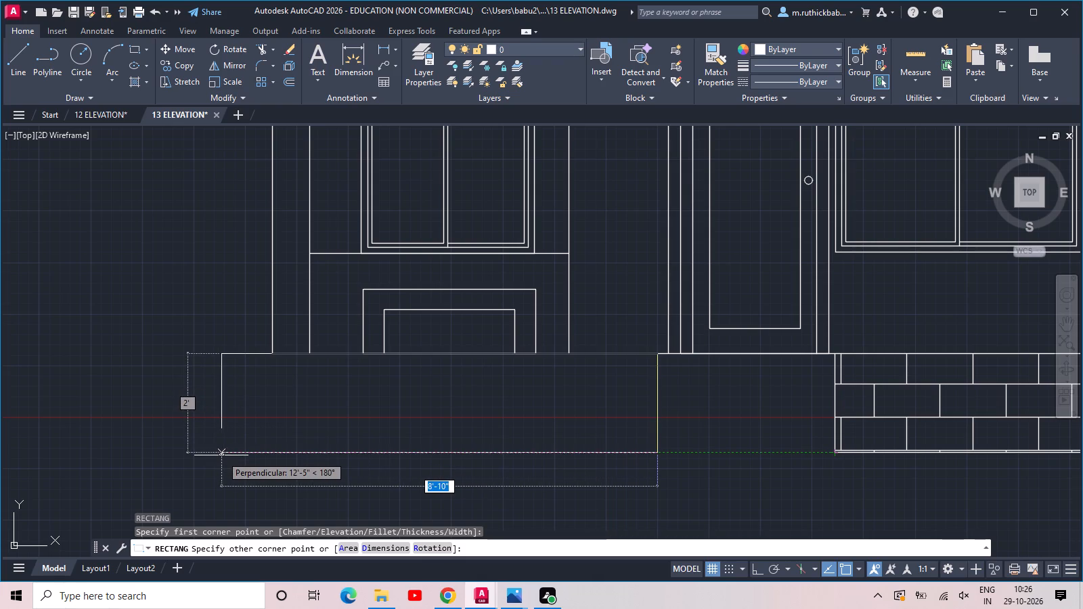
pyautogui.click(221, 451)
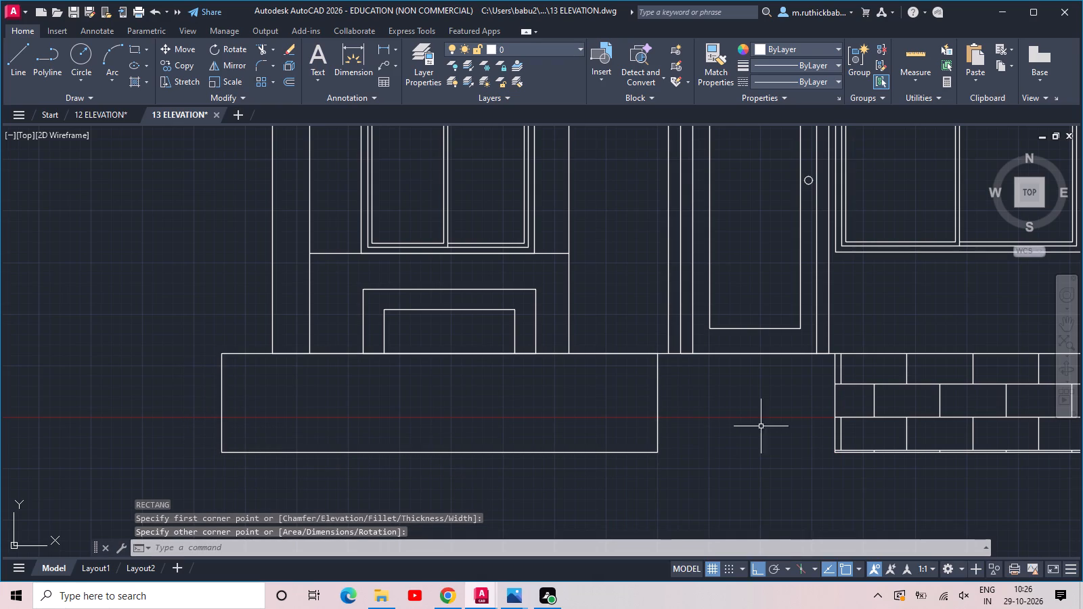
# Draw a one-brick-course-high step rectangle under the door, spanning the gap between the left plinth and the brick plinth.
pyautogui.moveTo(761, 426); pyautogui.dragTo(509, 406, button='middle')
pyautogui.write('RE')
pyautogui.press('space')
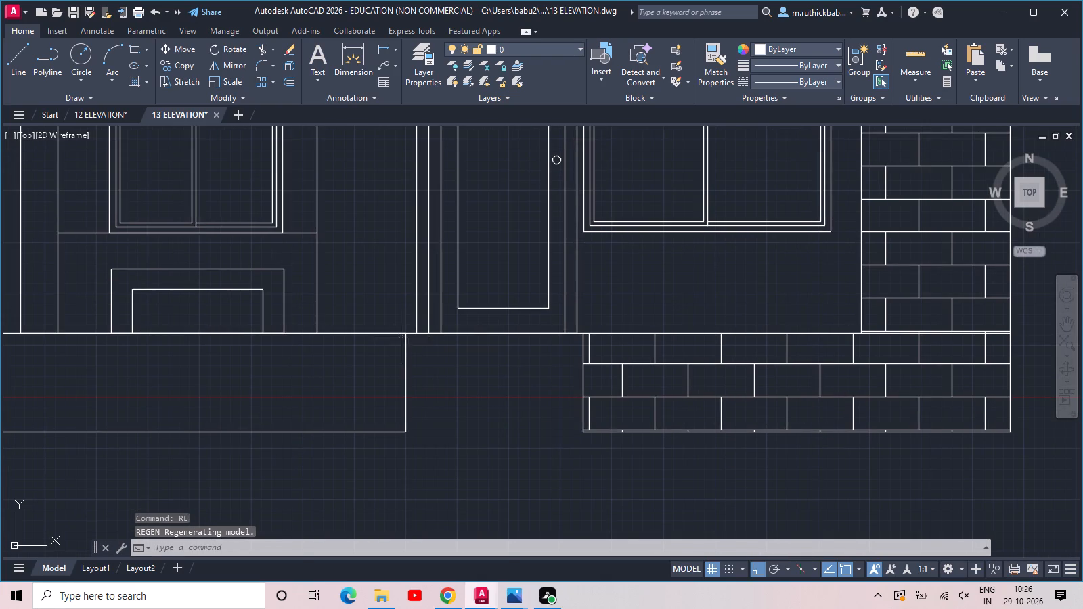
pyautogui.write('REC')
pyautogui.press('space')
pyautogui.click(406, 335)
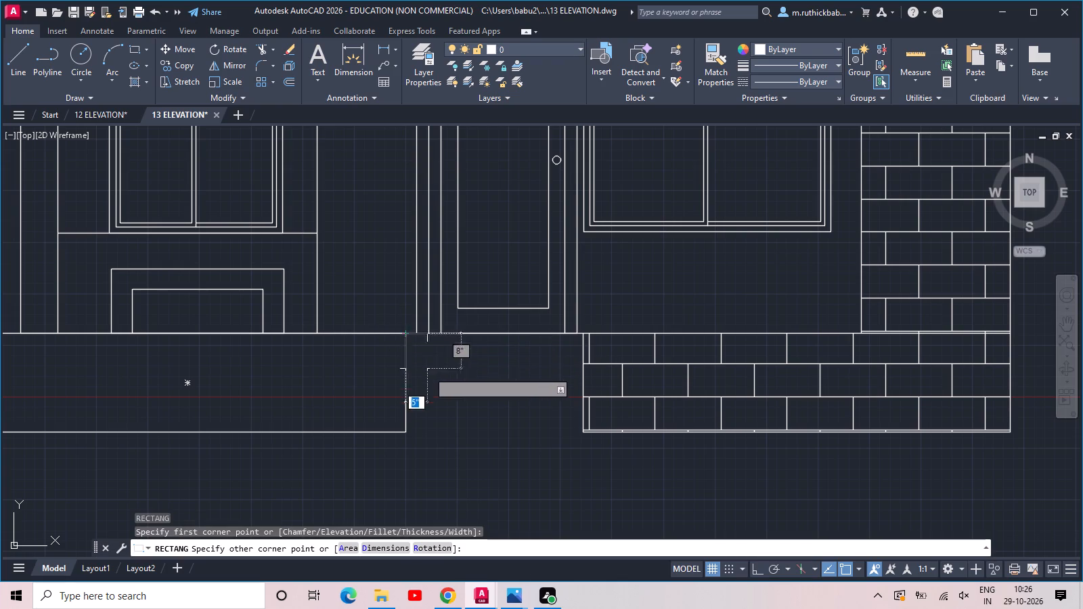
pyautogui.click(584, 364)
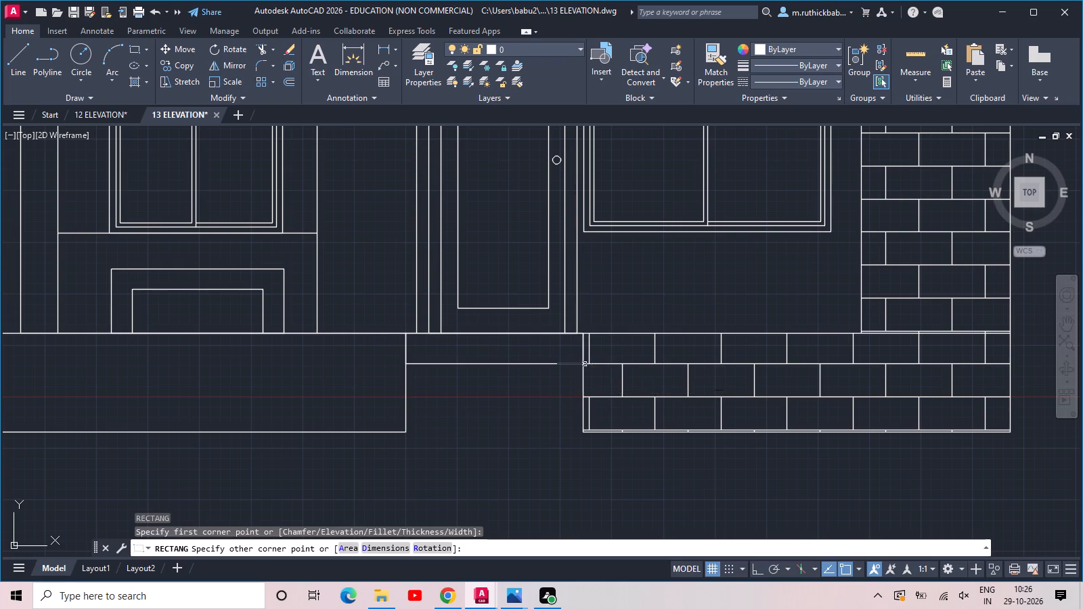
# Copy the step rectangle twice downward to form three stacked entrance steps below the door.
pyautogui.moveTo(554, 381); pyautogui.dragTo(546, 374)
pyautogui.click(503, 348)
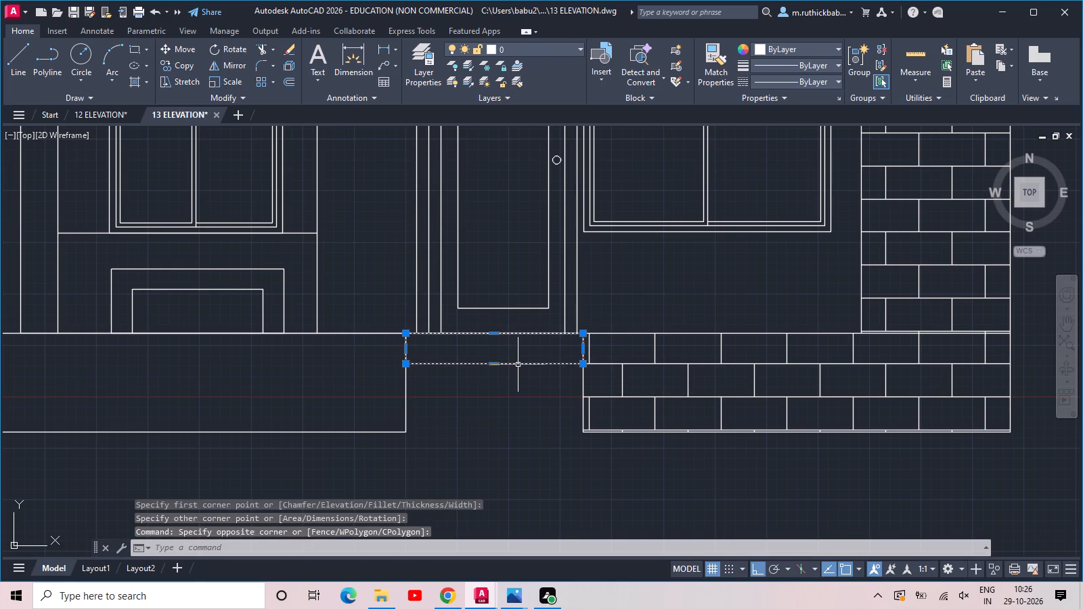
pyautogui.write('CO')
pyautogui.press('space')
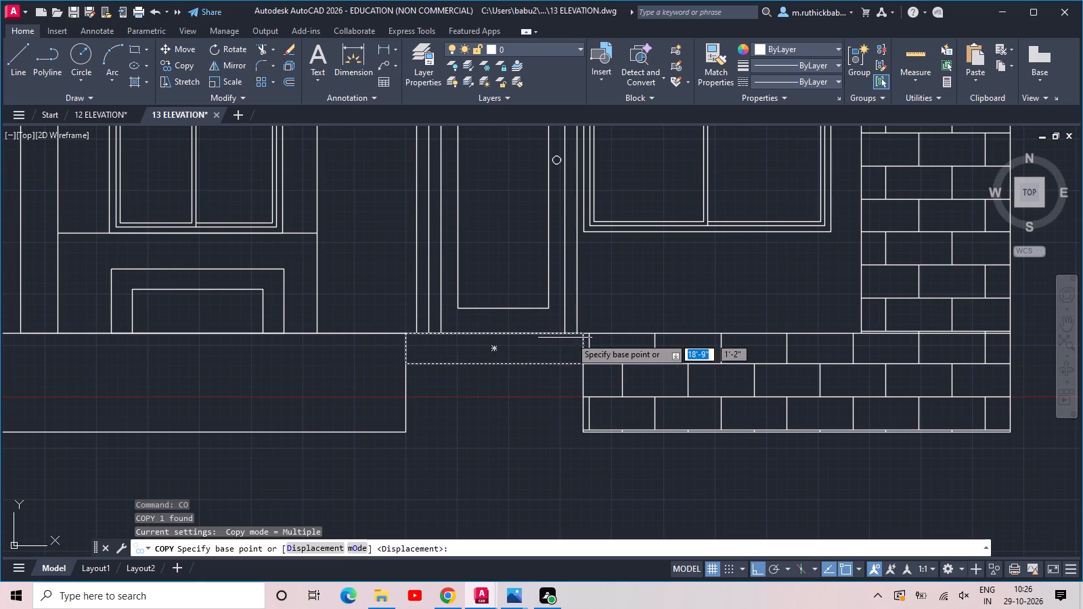
pyautogui.click(584, 333)
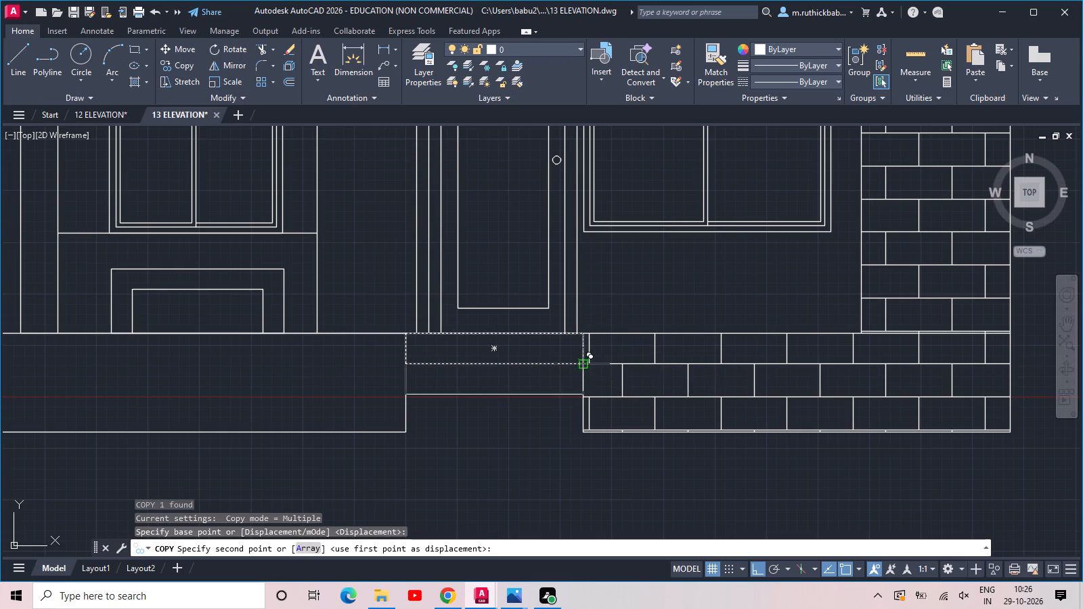
pyautogui.click(581, 365)
pyautogui.click(583, 398)
pyautogui.press('Escape')
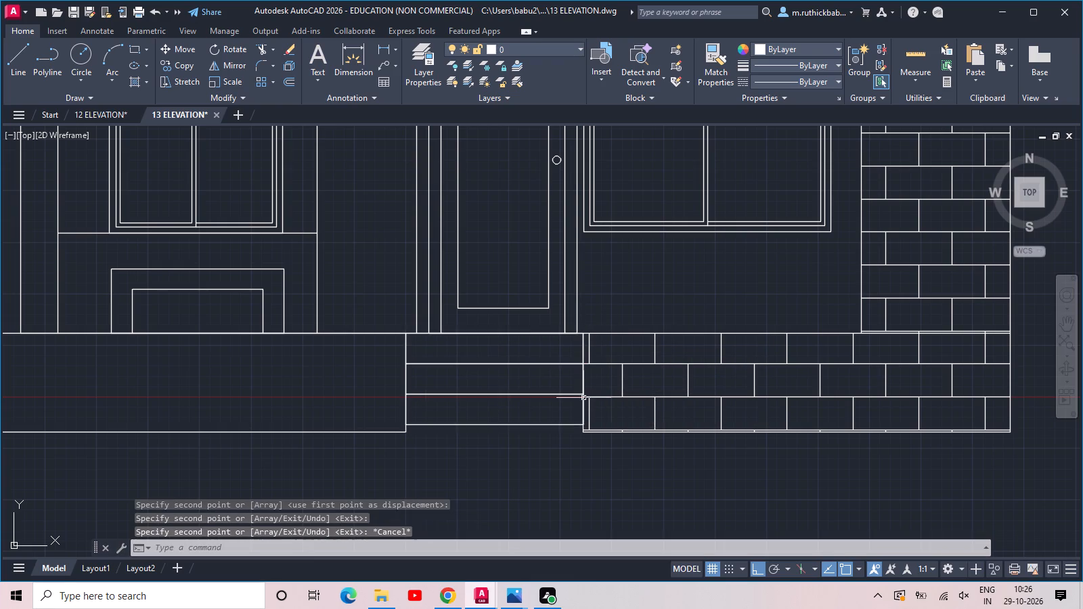
# Save the elevation drawing.
pyautogui.scroll(-3, 583, 398)
pyautogui.hotkey('ctrl', 's')
pyautogui.hotkey('ctrl', 's')
pyautogui.moveTo(603, 429); pyautogui.dragTo(575, 461, button='middle')
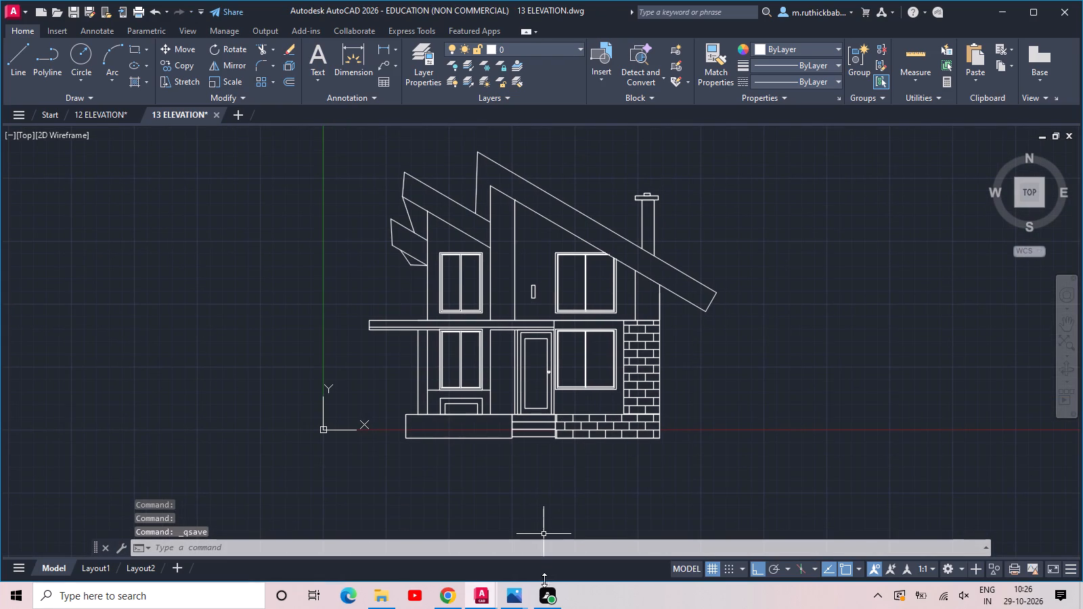
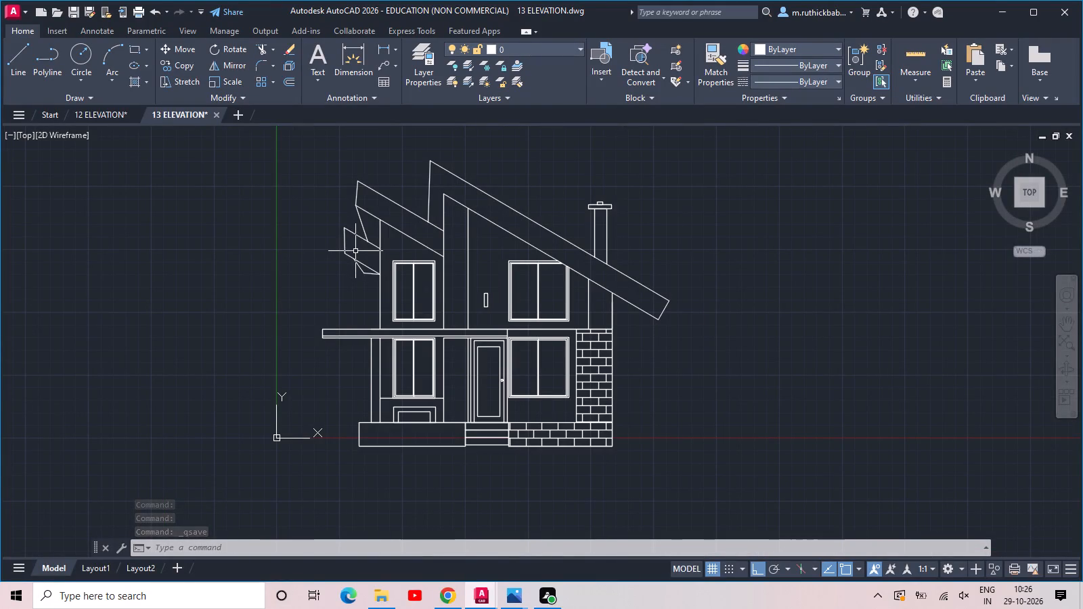
# Hatch the inner panel of the entrance door with the USER line pattern.
pyautogui.scroll(1, 487, 367)
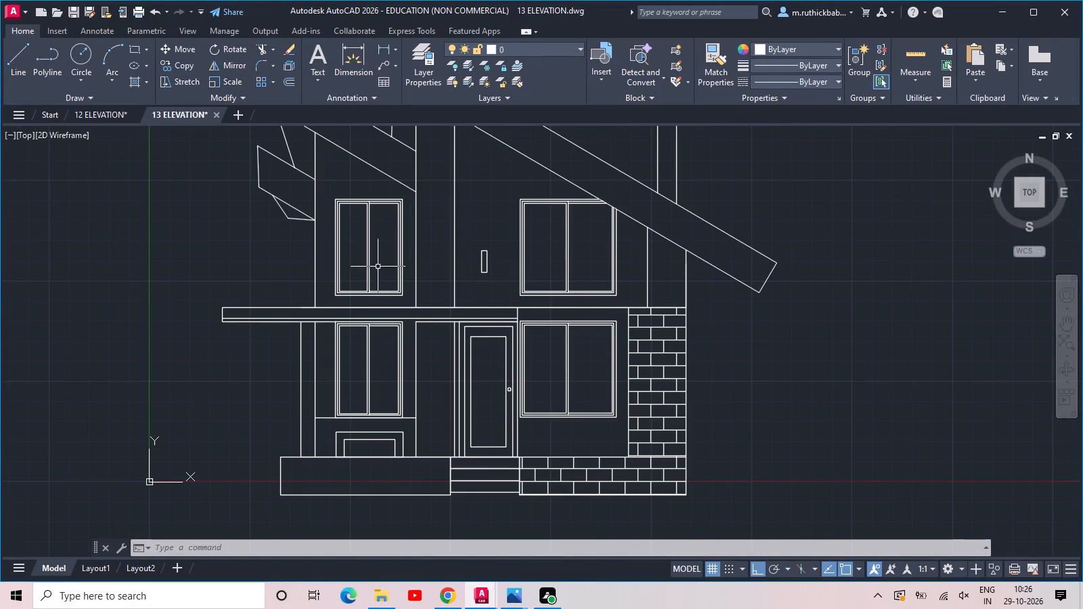
pyautogui.click(131, 81)
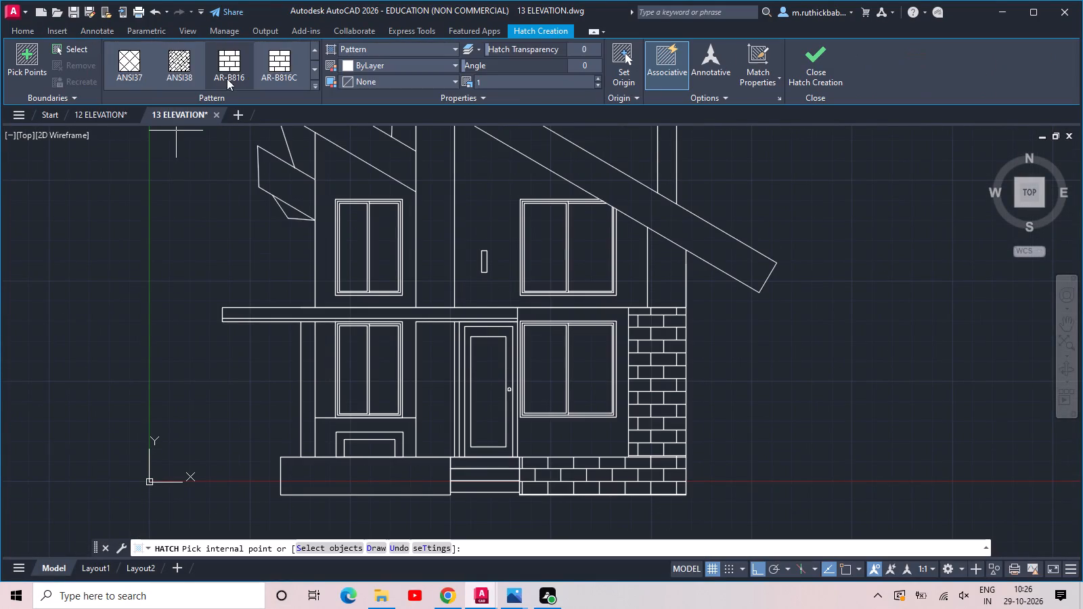
pyautogui.scroll(-16, 232, 76)
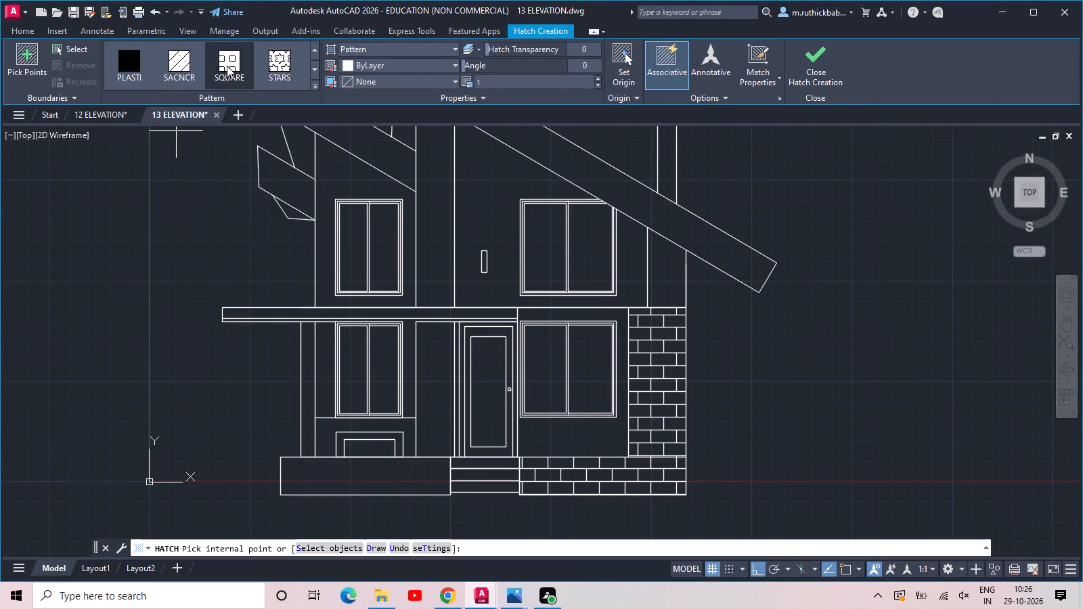
pyautogui.scroll(-5, 227, 66)
pyautogui.click(183, 68)
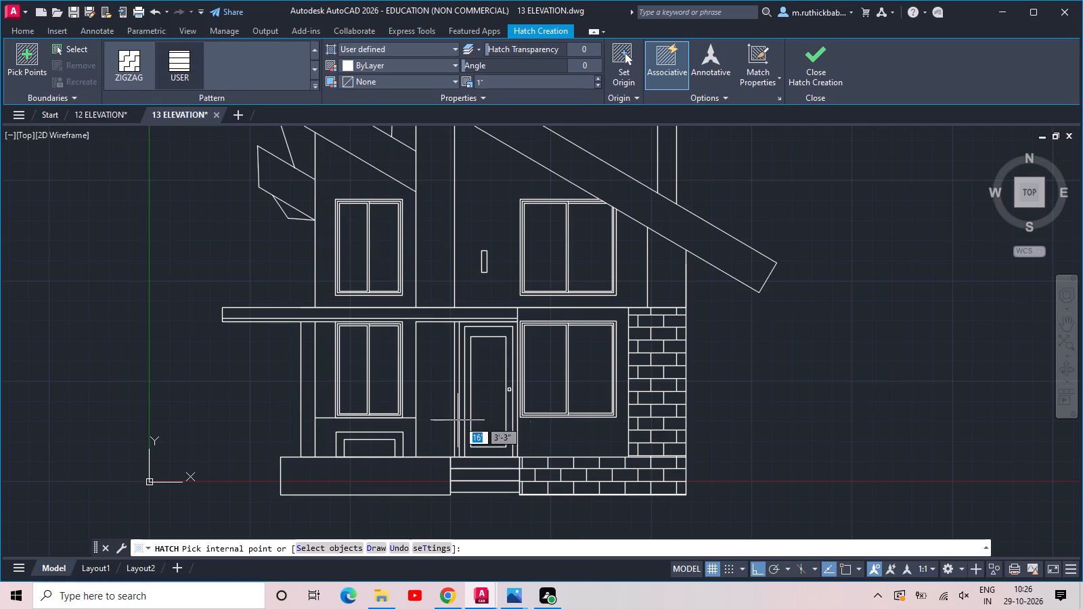
pyautogui.scroll(2, 492, 401)
pyautogui.click(479, 355)
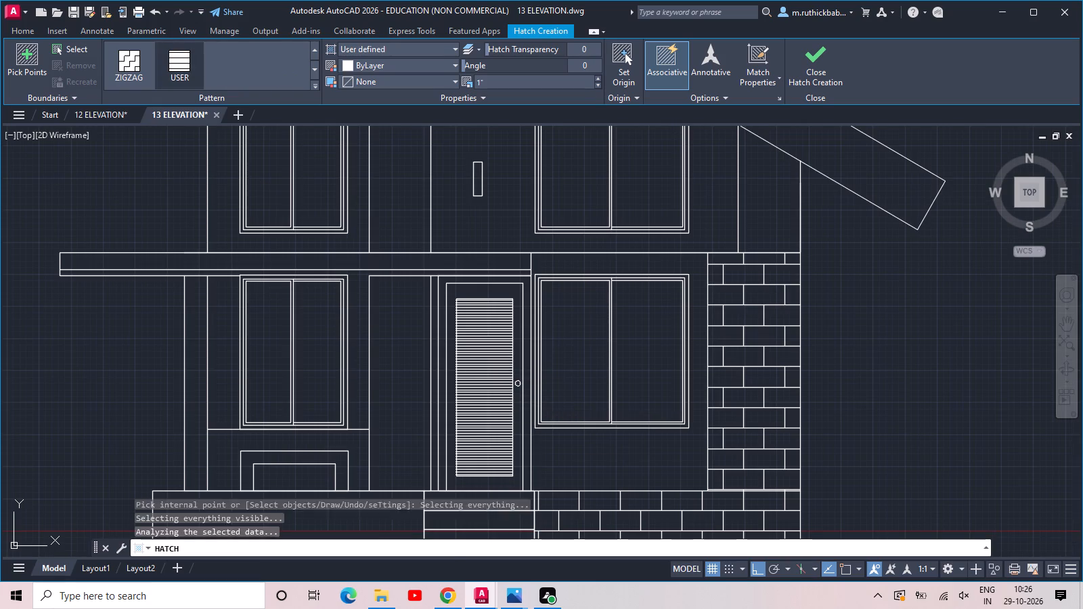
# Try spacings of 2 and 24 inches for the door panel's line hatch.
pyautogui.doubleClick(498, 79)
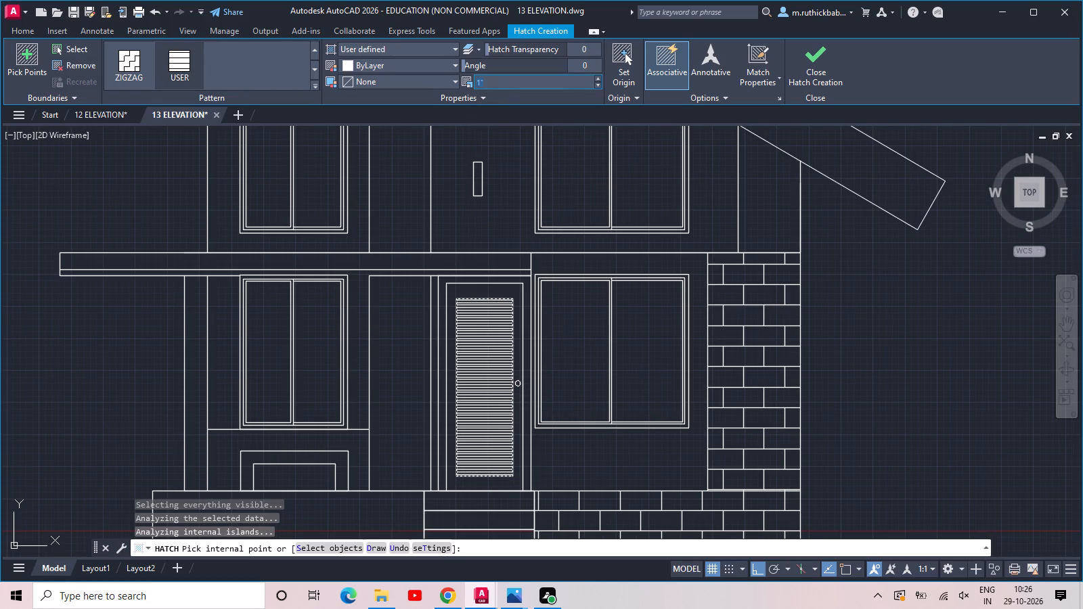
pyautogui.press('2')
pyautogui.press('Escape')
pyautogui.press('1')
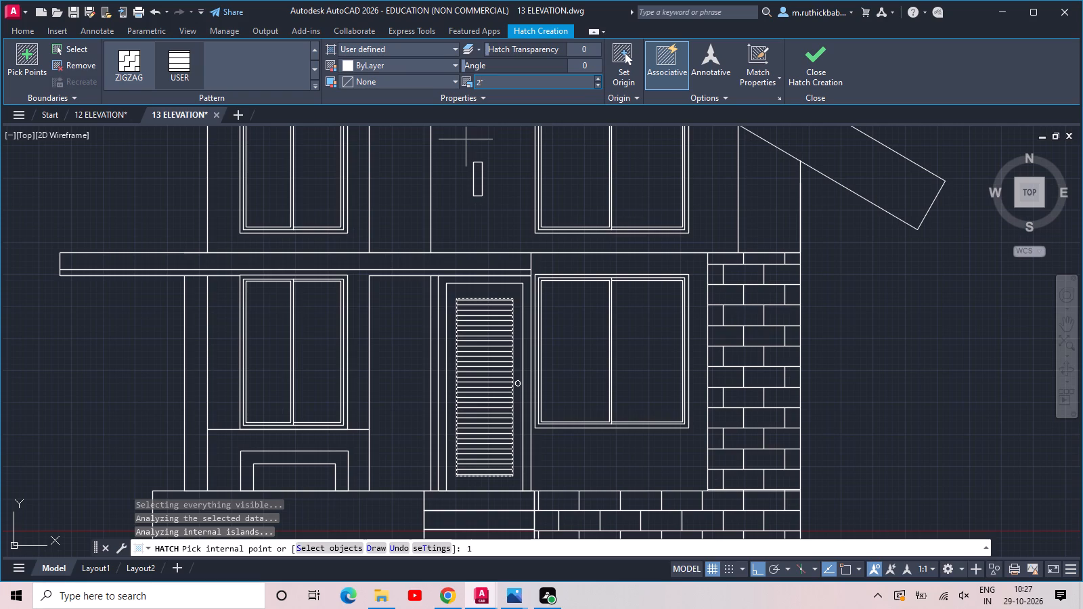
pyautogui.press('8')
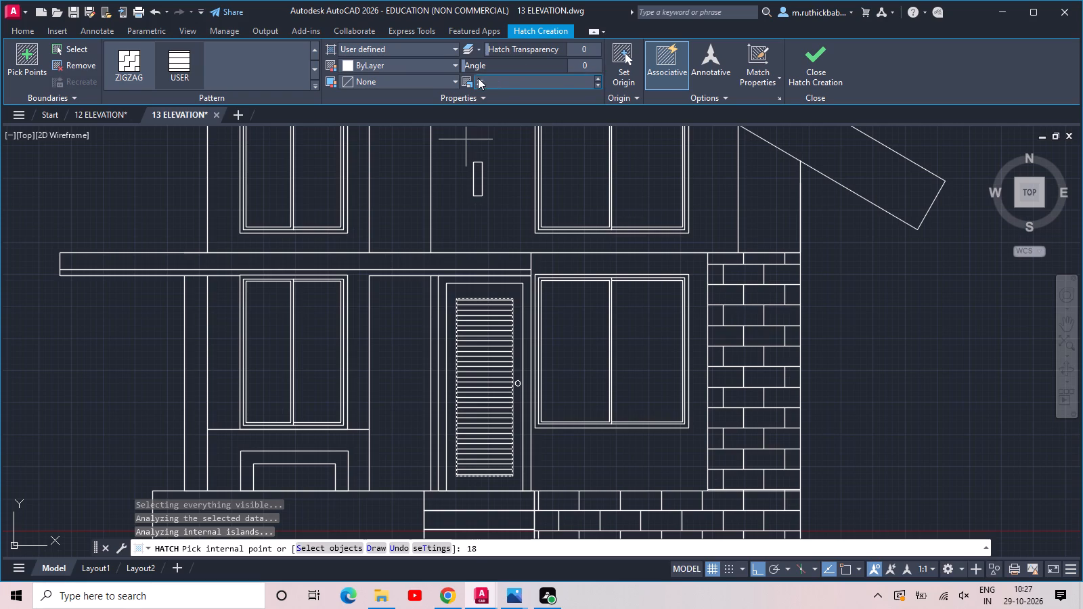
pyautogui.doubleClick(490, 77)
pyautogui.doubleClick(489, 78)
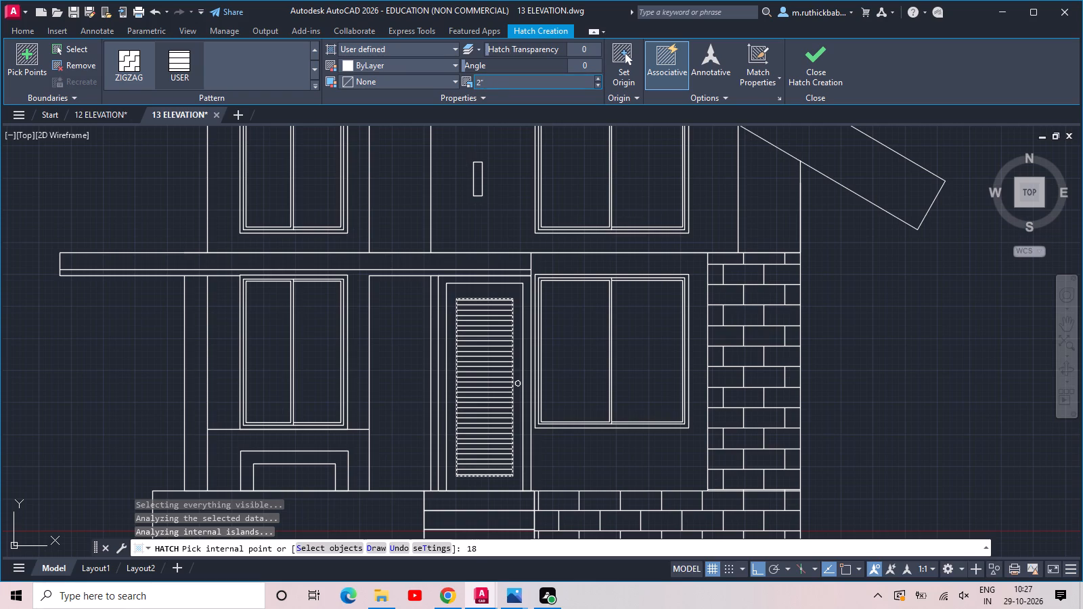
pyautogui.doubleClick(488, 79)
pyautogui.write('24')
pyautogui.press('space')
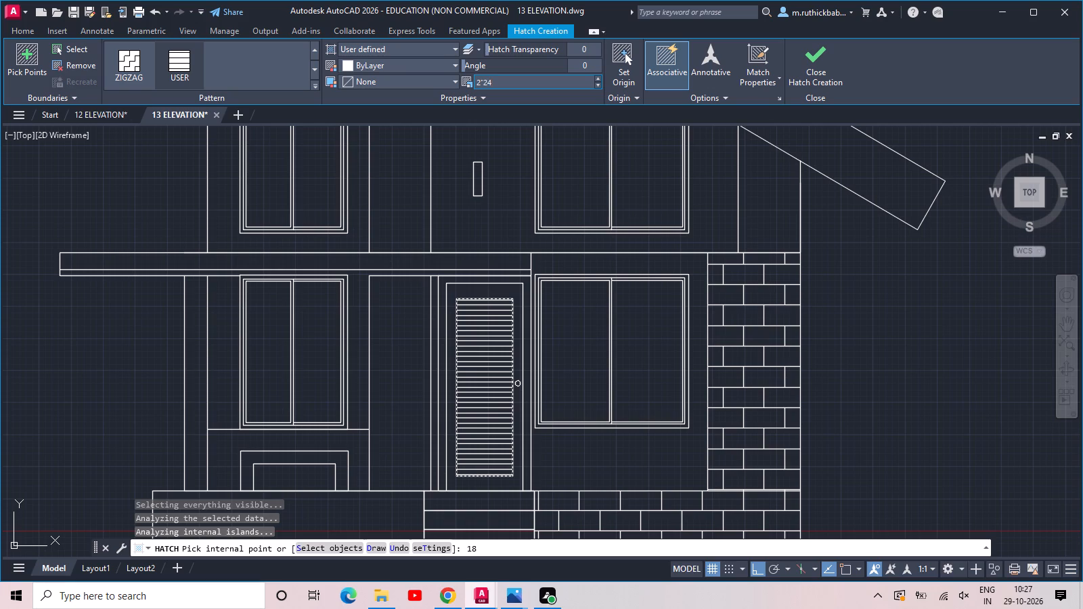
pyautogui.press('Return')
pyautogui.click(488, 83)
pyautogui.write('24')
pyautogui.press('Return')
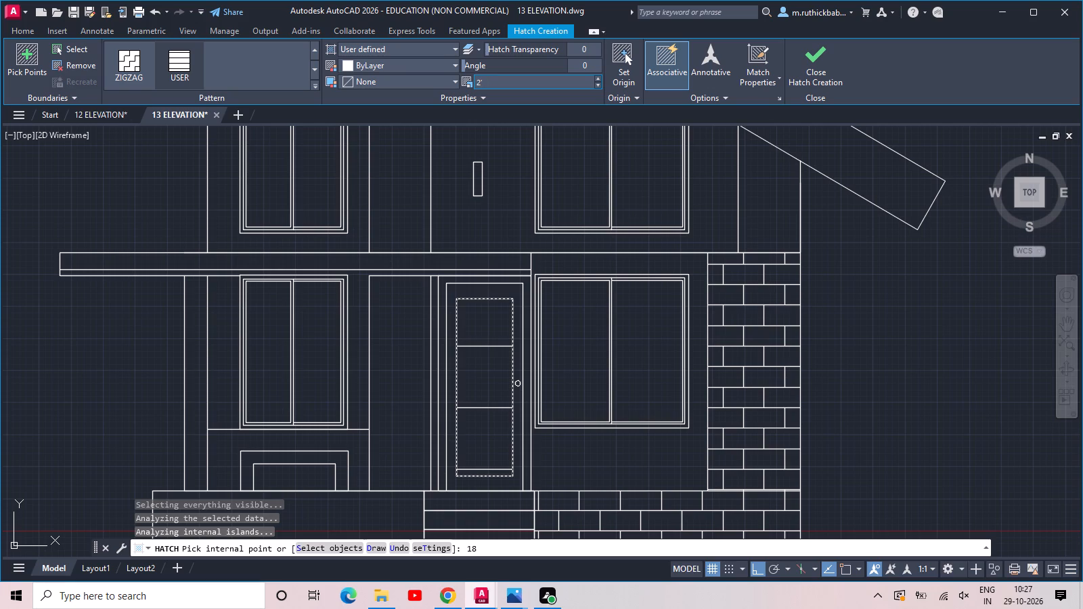
# Set the door panel hatch spacing to 18 inches and finish the hatch.
pyautogui.doubleClick(492, 81)
pyautogui.write('18')
pyautogui.press('Return')
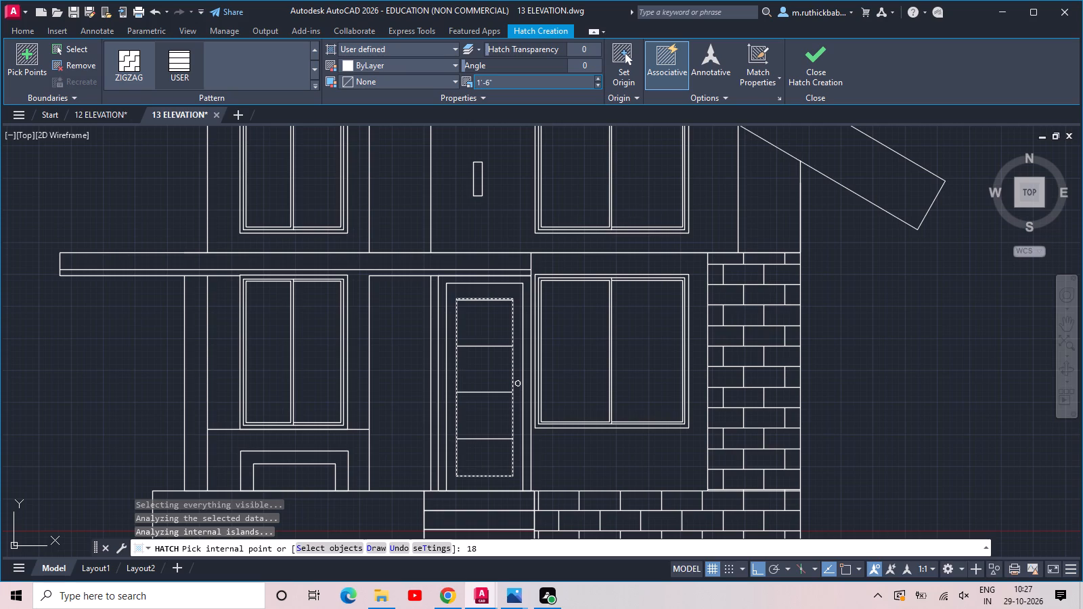
pyautogui.press('Return')
pyautogui.press('Return')
# Examine the whole elevation from the roof and chimney down to the plinth and entrance steps.
pyautogui.scroll(-2, 485, 89)
pyautogui.middleClick(485, 110)
pyautogui.moveTo(485, 118); pyautogui.dragTo(489, 152, button='middle')
pyautogui.scroll(-1, 487, 195)
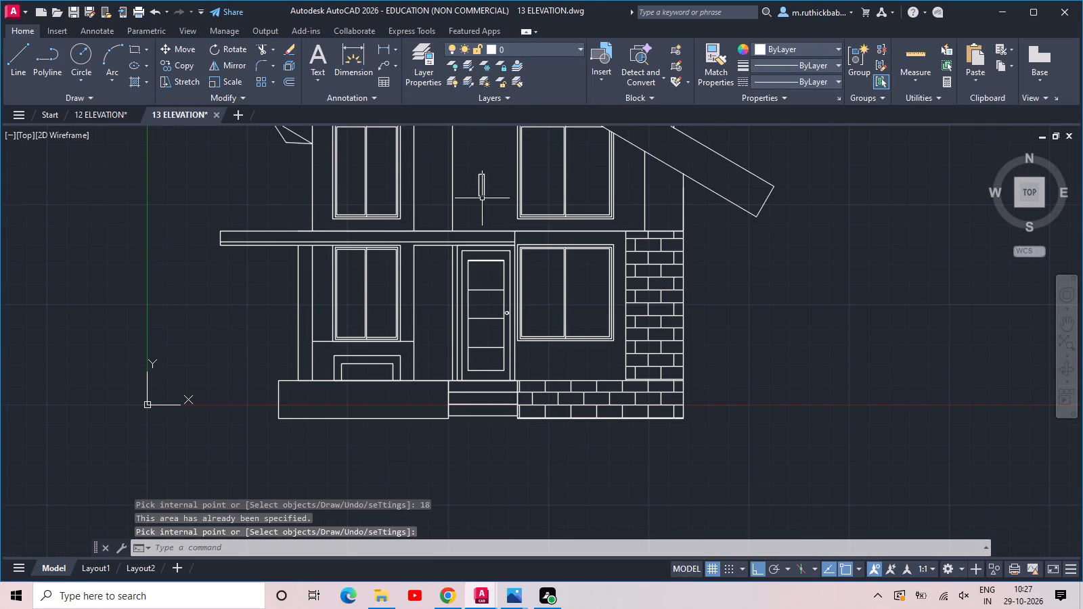
pyautogui.moveTo(472, 200); pyautogui.dragTo(484, 282, button='middle')
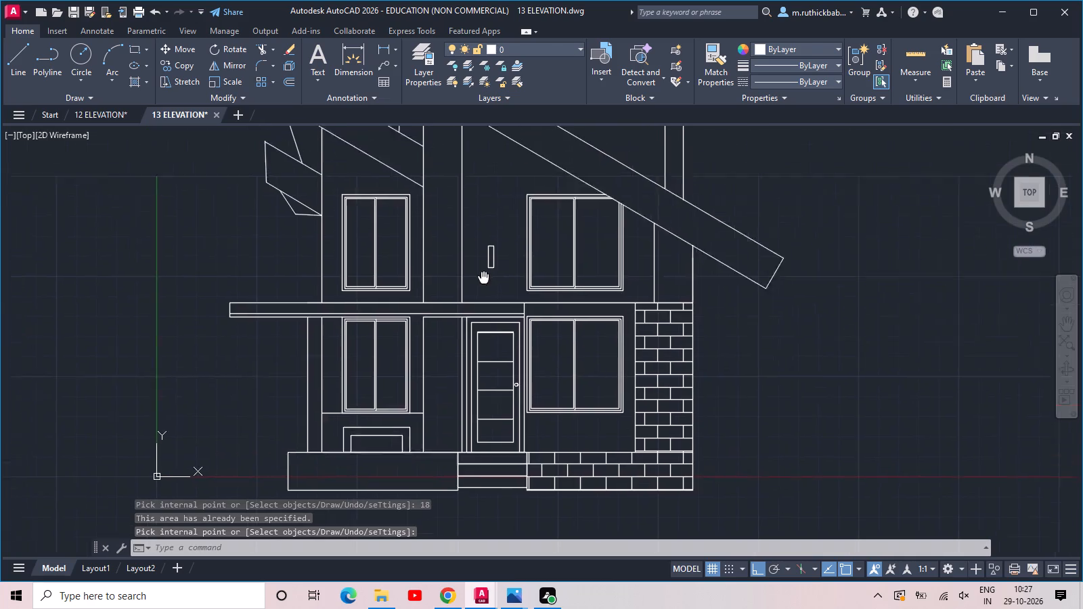
pyautogui.moveTo(484, 282); pyautogui.dragTo(489, 308, button='middle')
pyautogui.scroll(-1, 483, 261)
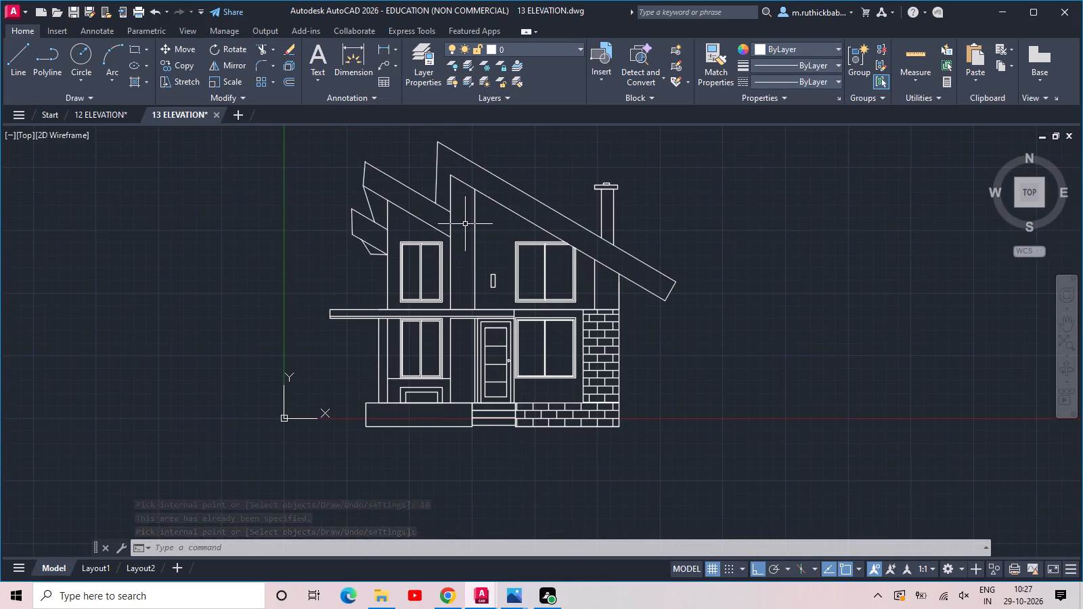
pyautogui.scroll(1, 468, 169)
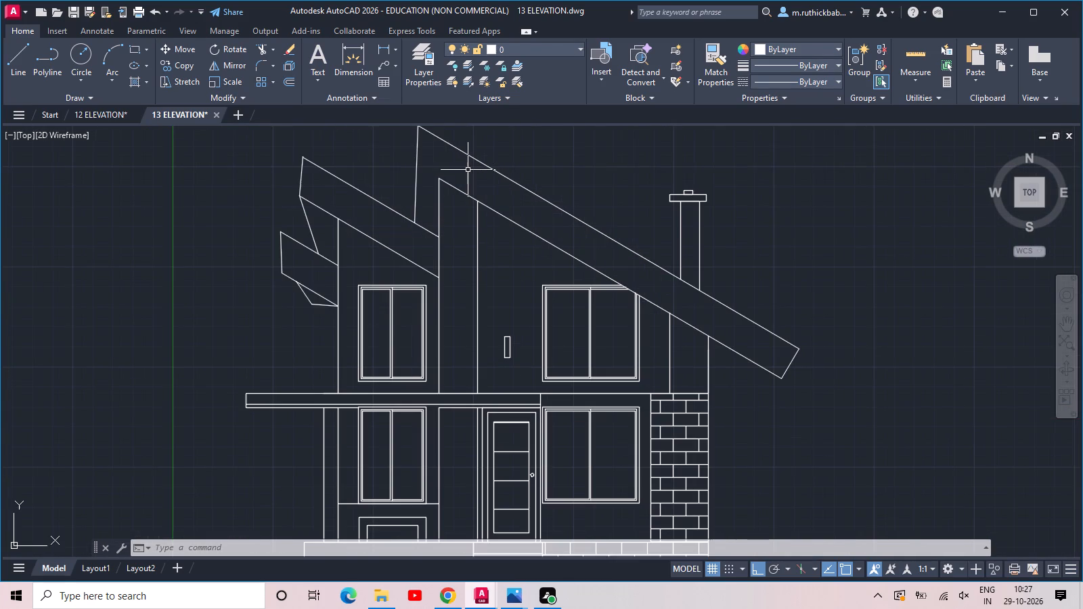
pyautogui.scroll(-2, 468, 171)
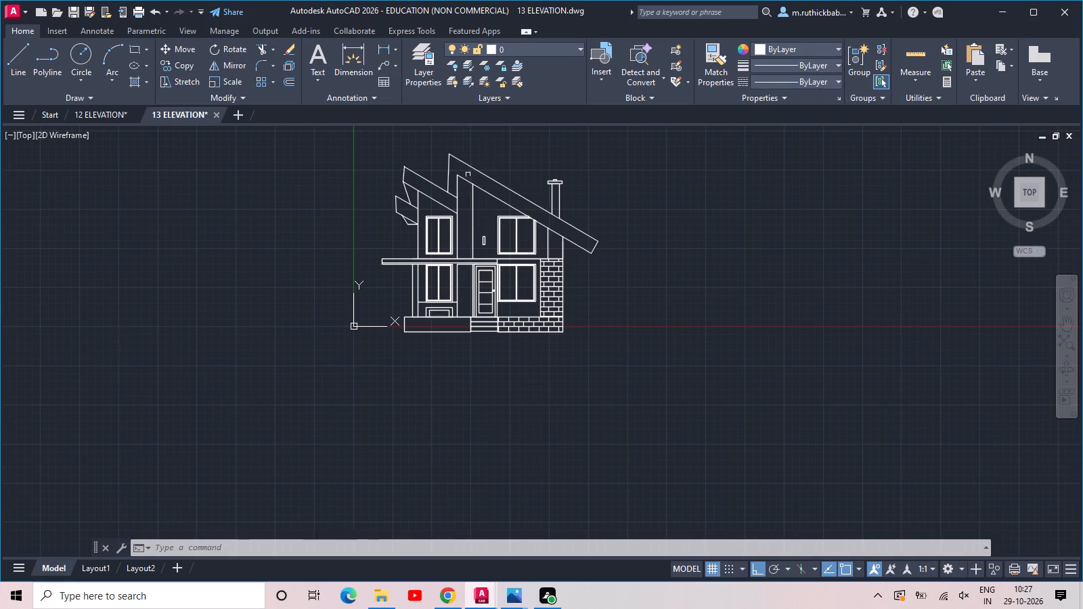
# Save the 13 ELEVATION drawing.
pyautogui.hotkey('ctrl', 's')
pyautogui.hotkey('ctrl', 's')
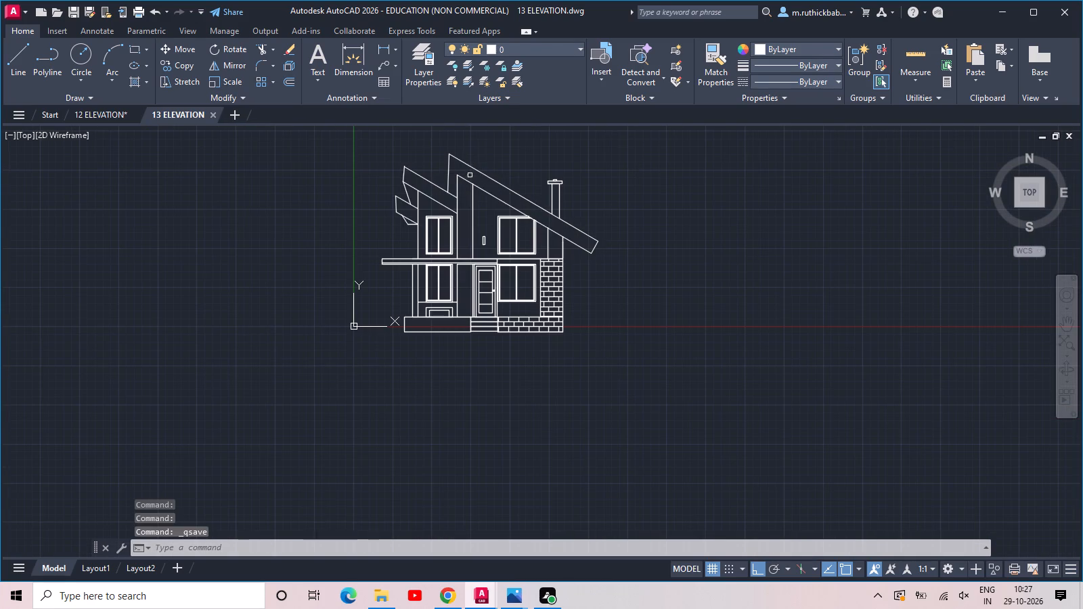
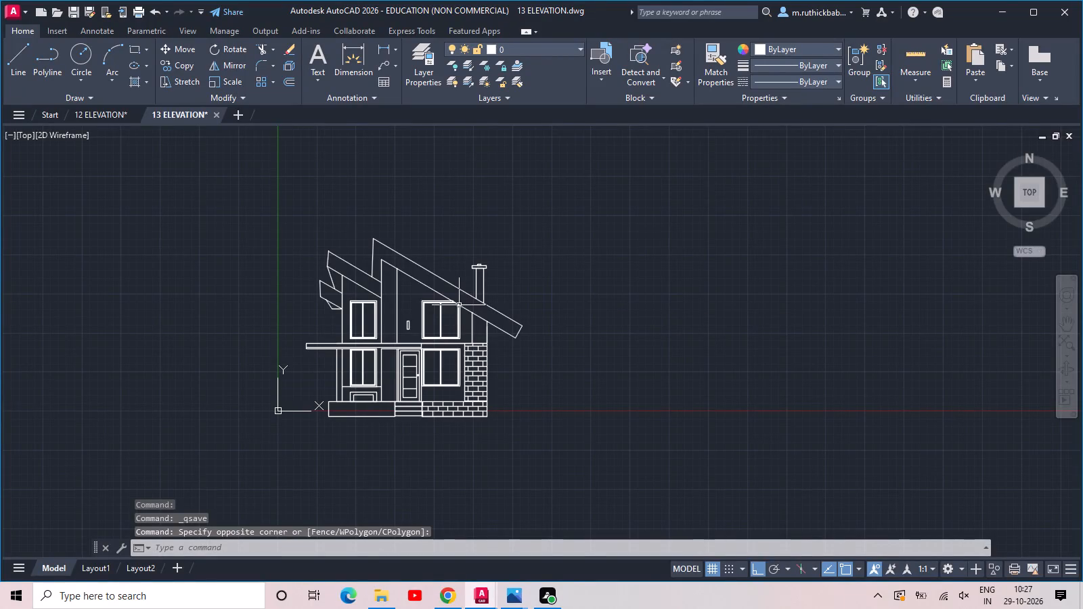
# Move the small rectangle on top of the chimney slightly to the right along the cap's upper edge.
pyautogui.scroll(7, 481, 272)
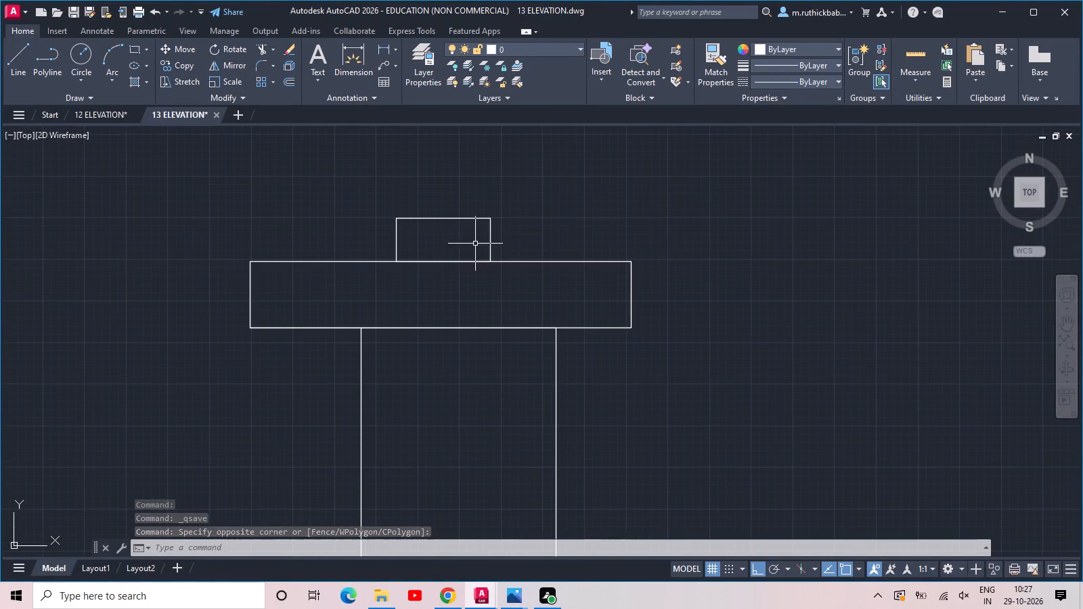
pyautogui.click(476, 232)
pyautogui.click(439, 197)
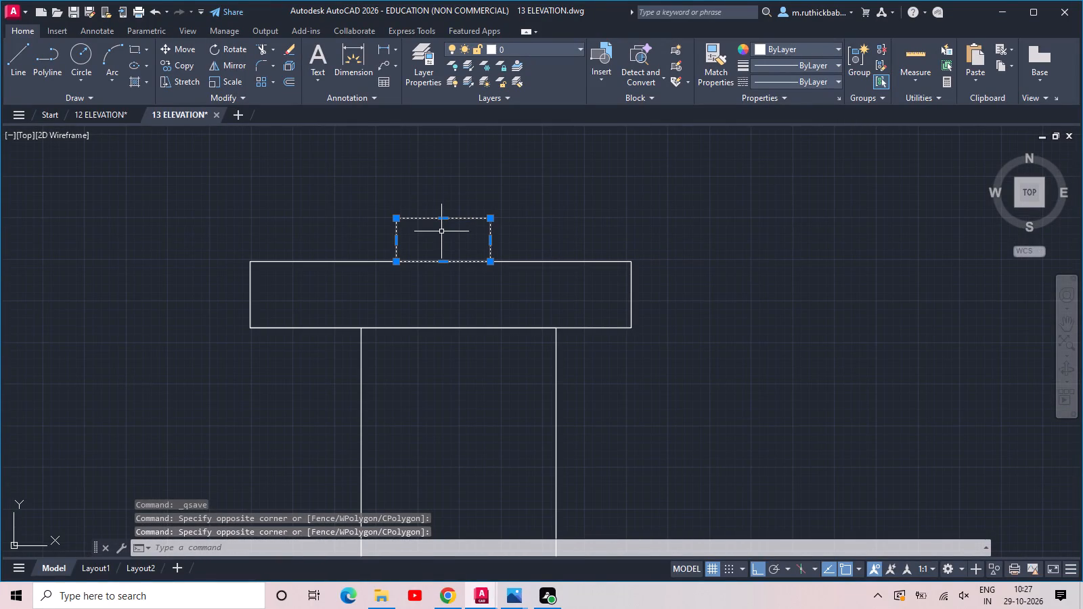
pyautogui.write('MO')
pyautogui.press('v')
pyautogui.press('space')
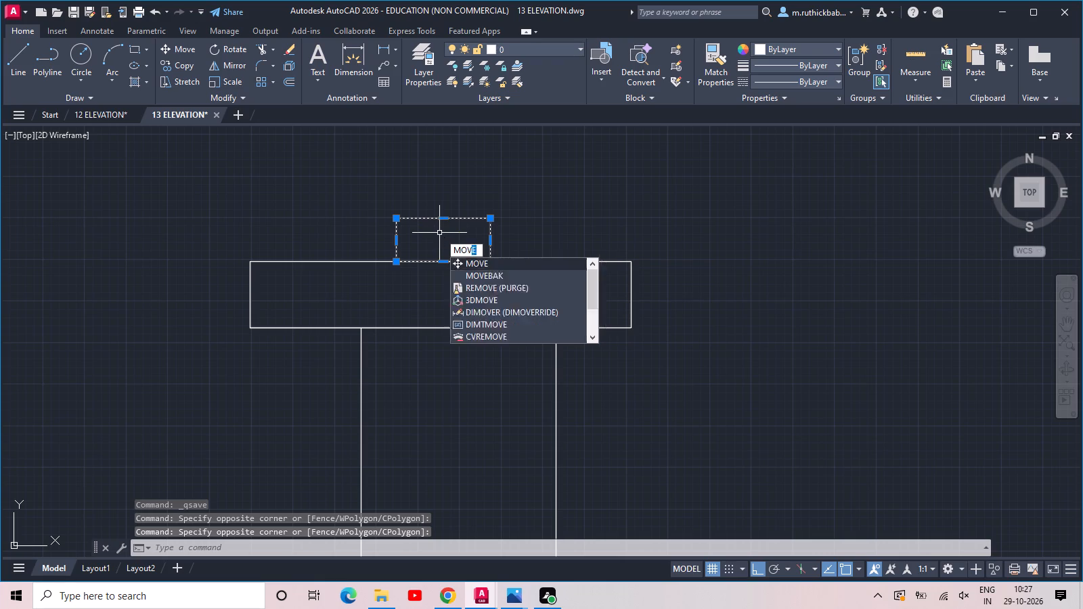
pyautogui.click(440, 261)
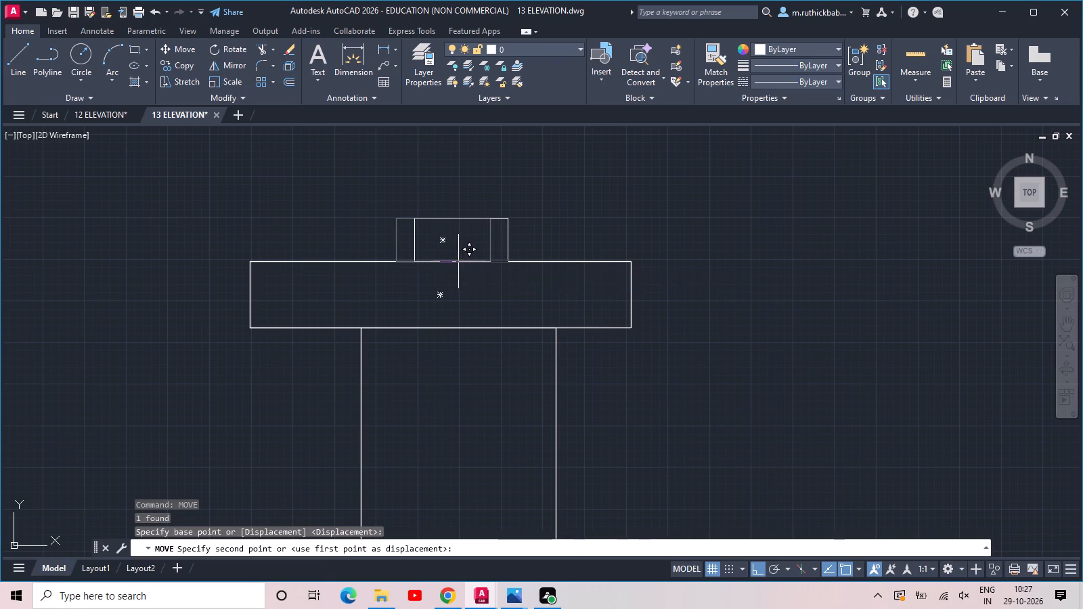
pyautogui.click(442, 259)
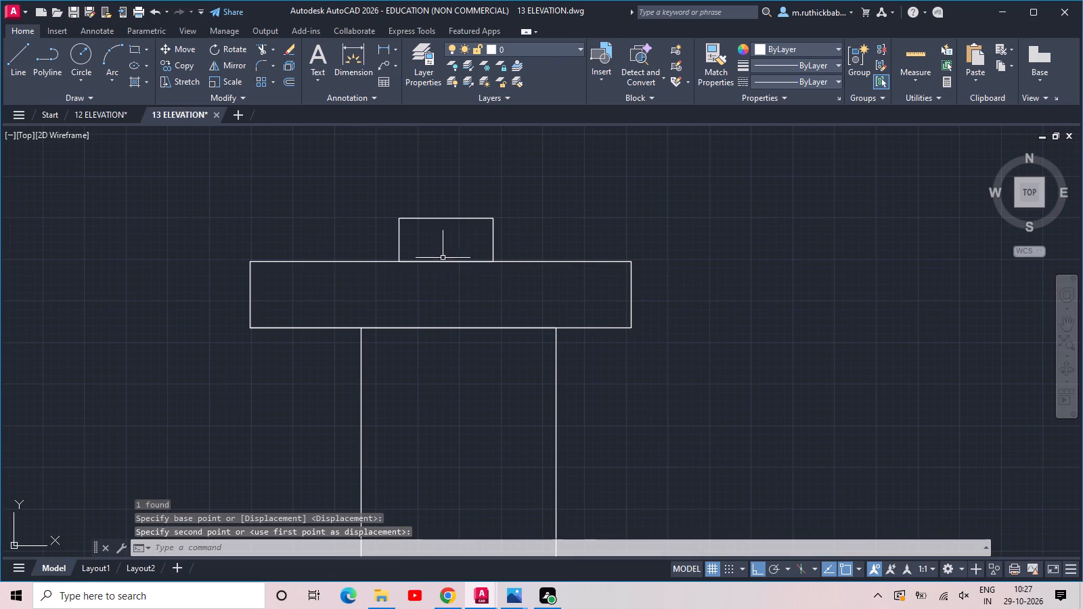
pyautogui.press('Escape')
pyautogui.press('Escape')
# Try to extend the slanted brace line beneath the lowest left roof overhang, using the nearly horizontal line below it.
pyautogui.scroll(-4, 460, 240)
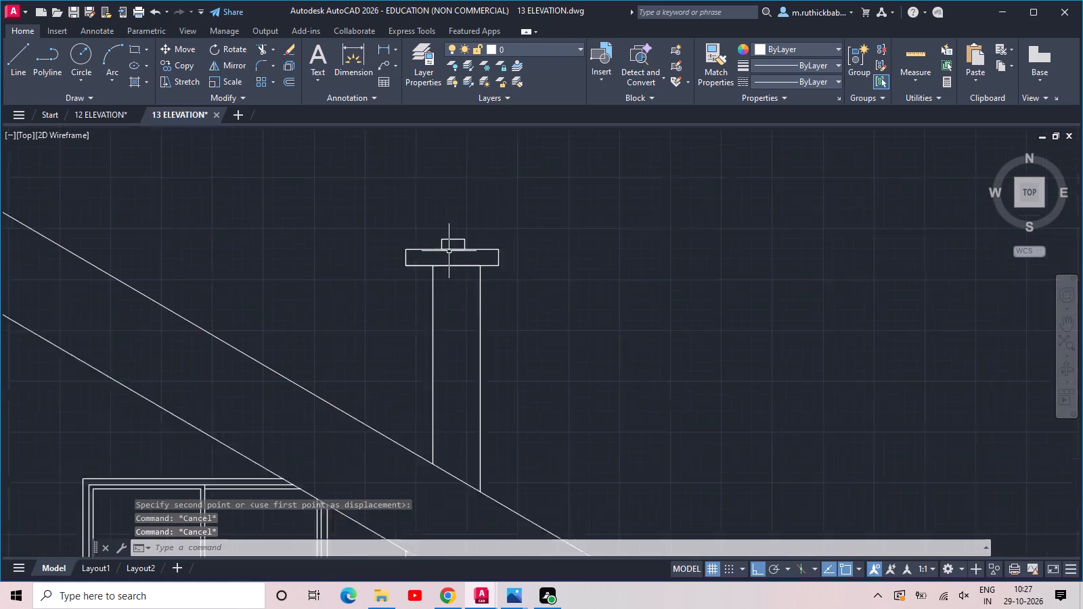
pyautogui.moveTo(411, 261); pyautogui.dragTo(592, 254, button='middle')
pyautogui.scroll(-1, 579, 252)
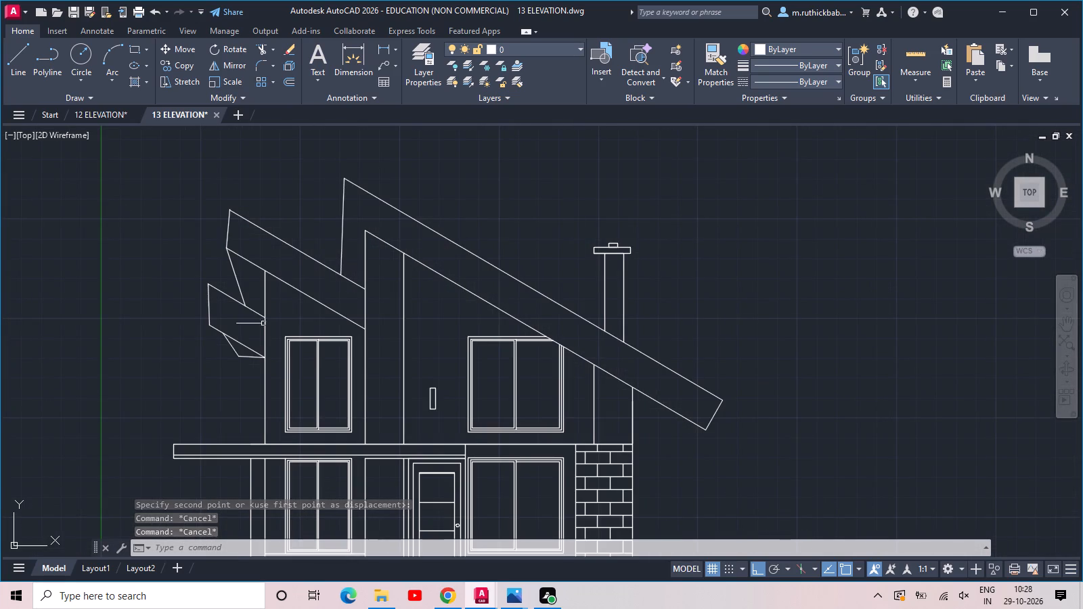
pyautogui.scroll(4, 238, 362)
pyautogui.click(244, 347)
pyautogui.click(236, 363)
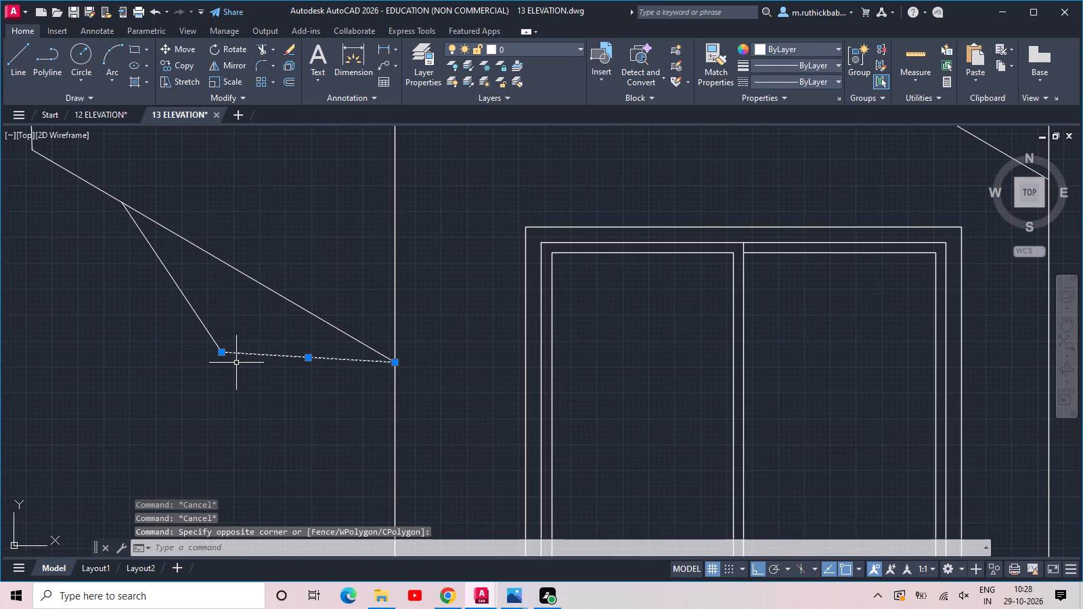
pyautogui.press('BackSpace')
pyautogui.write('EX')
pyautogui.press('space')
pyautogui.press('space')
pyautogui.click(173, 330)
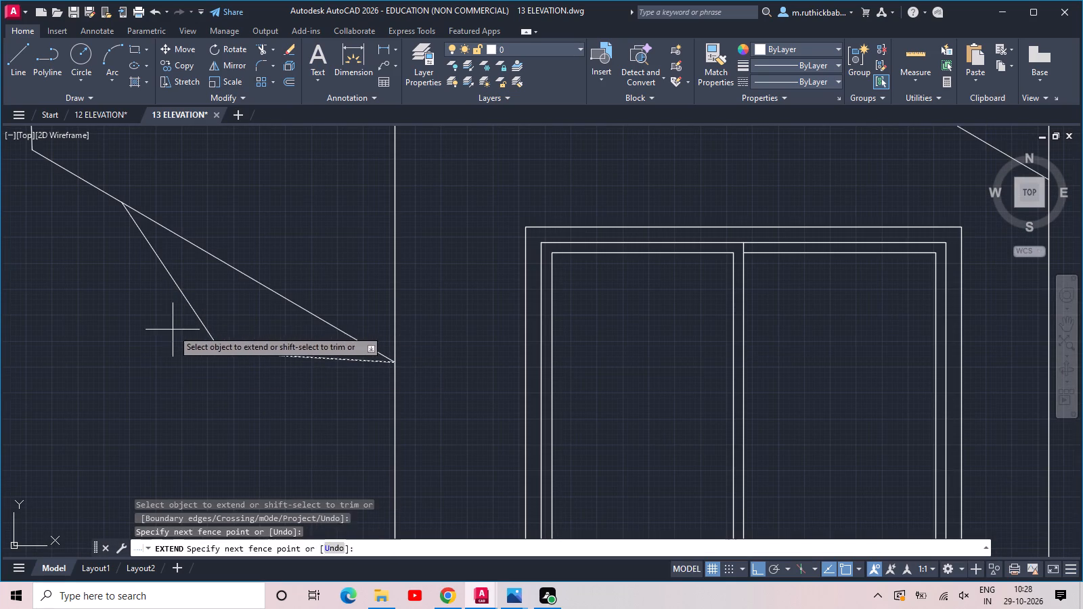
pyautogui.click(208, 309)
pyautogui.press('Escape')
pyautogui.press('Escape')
# Stretch the lower end of the slanted brace line under the lowest left overhang down to the wall's vertical edge.
pyautogui.click(225, 320)
pyautogui.click(198, 342)
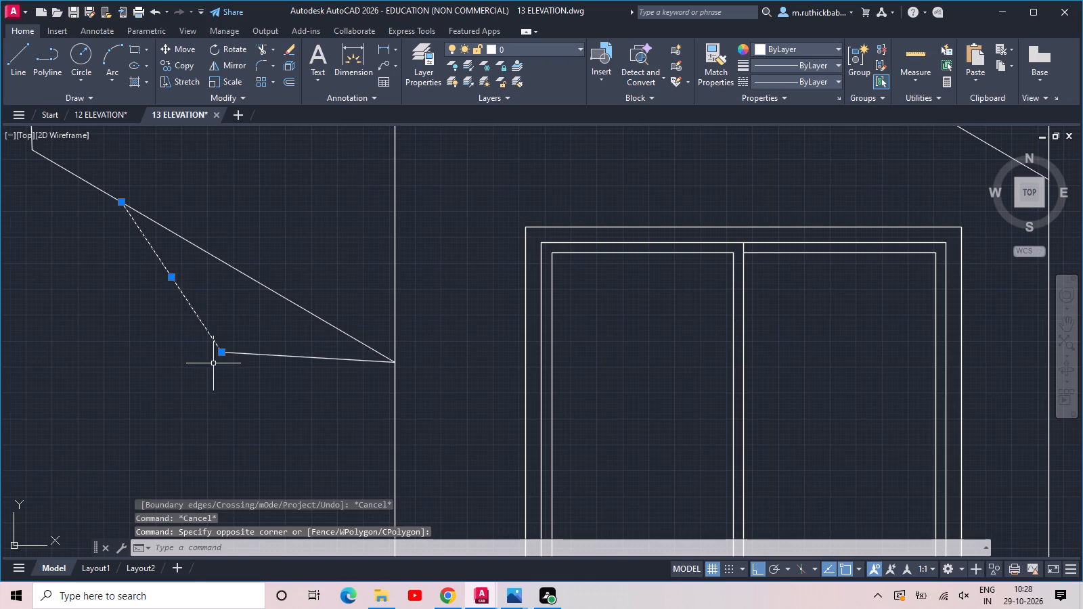
pyautogui.click(221, 353)
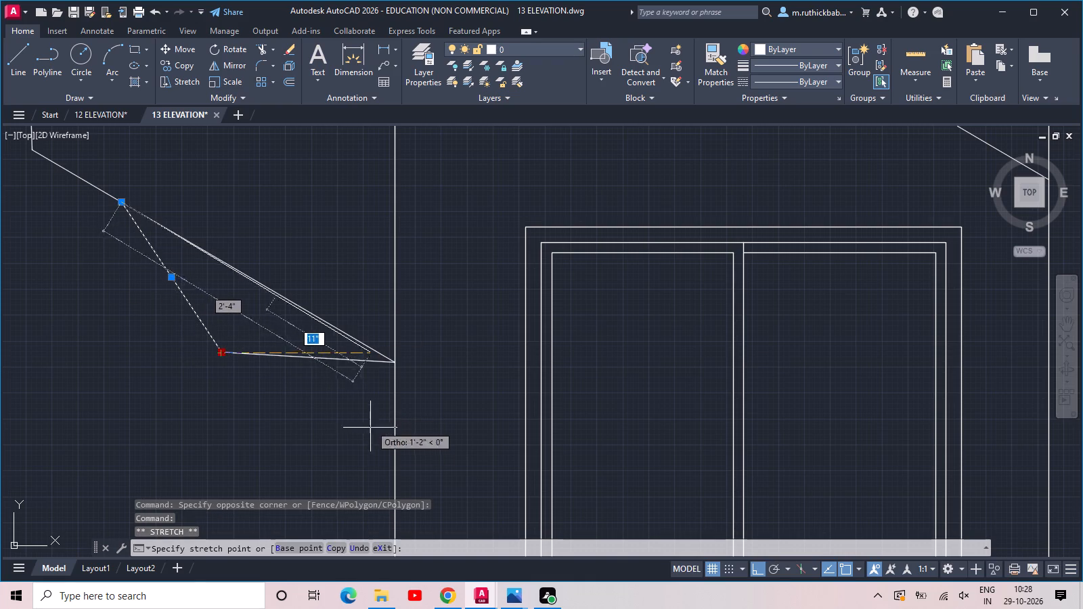
pyautogui.click(392, 496)
pyautogui.moveTo(350, 395); pyautogui.dragTo(345, 384)
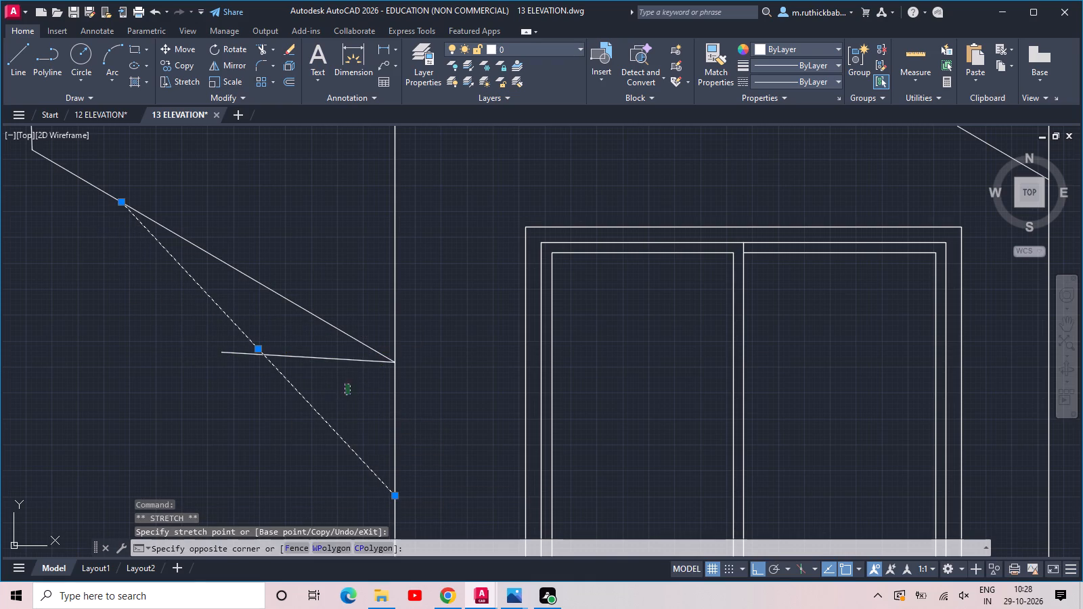
pyautogui.click(318, 344)
pyautogui.press('Escape')
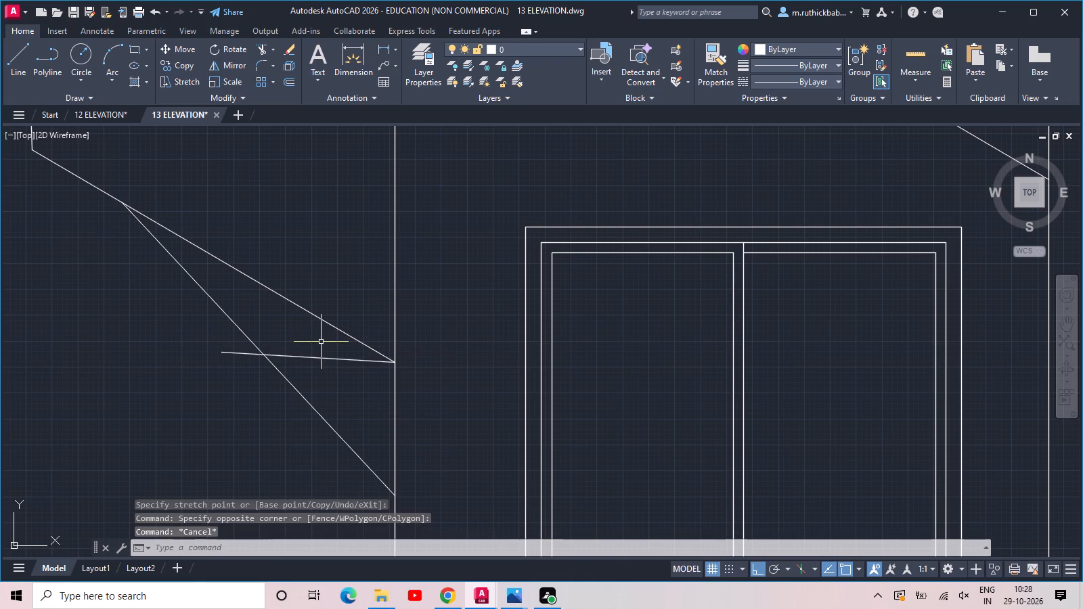
# Erase the nearly horizontal line that crosses the stretched brace beneath the lowest left overhang.
pyautogui.click(338, 378)
pyautogui.click(315, 341)
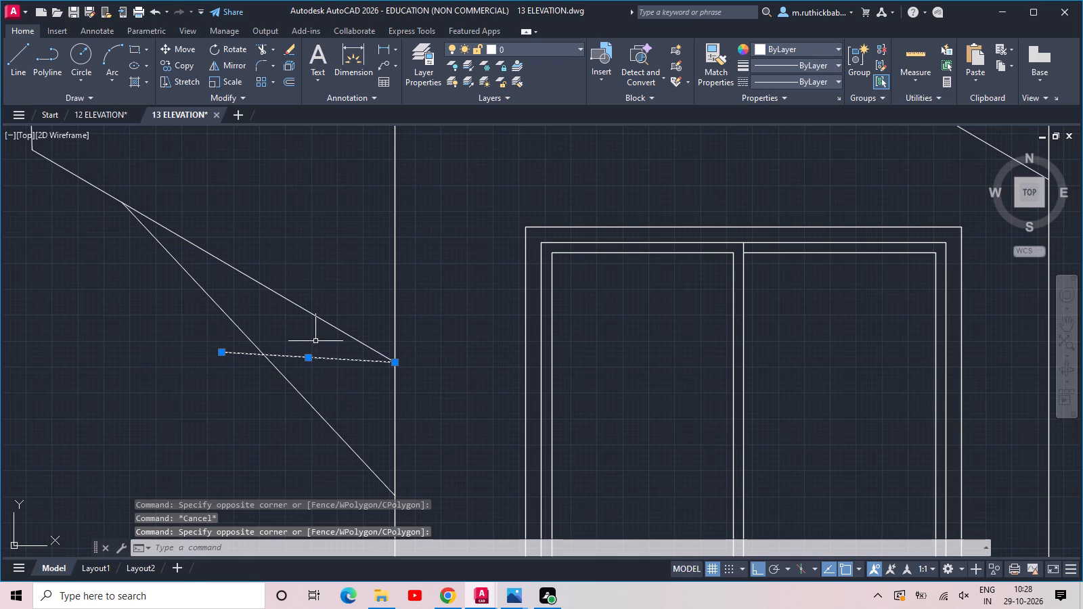
pyautogui.press('Delete')
pyautogui.press('Delete')
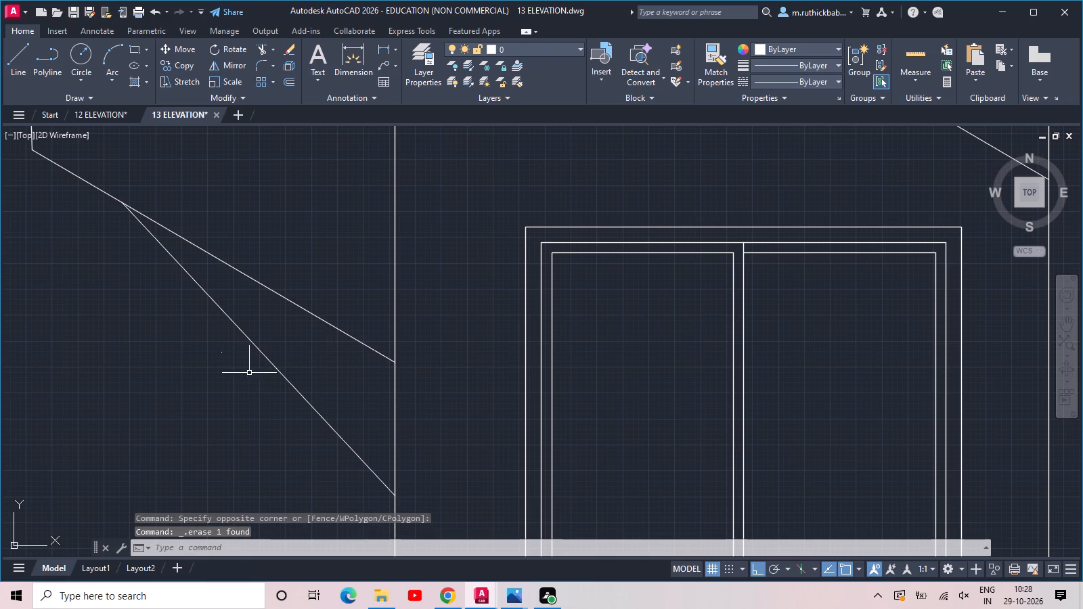
# Erase the tiny stray point left beside the slanted brace line.
pyautogui.click(246, 374)
pyautogui.click(203, 328)
pyautogui.press('Escape')
pyautogui.click(206, 328)
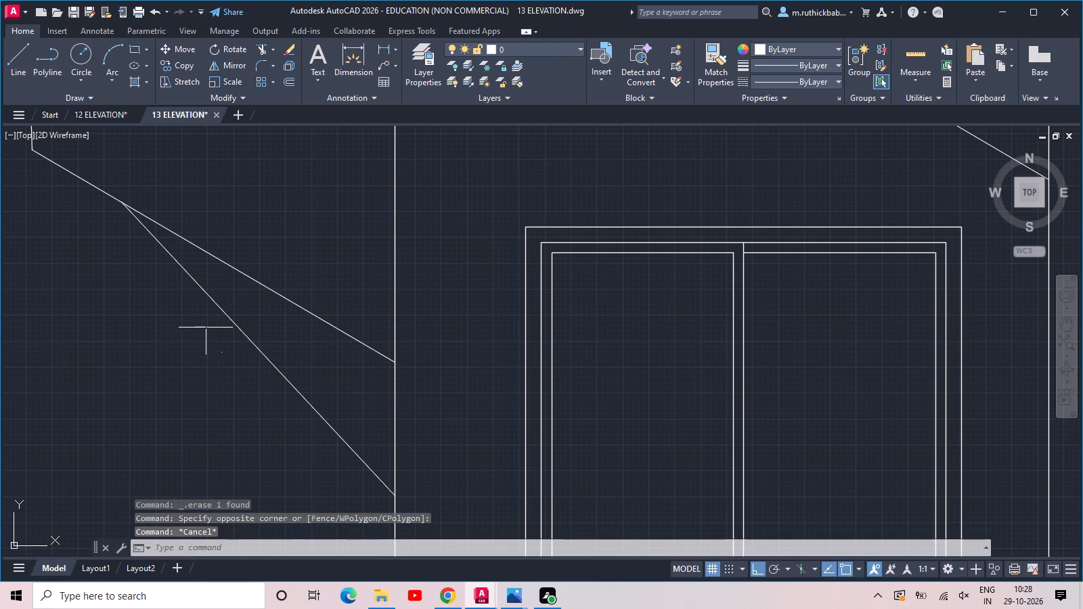
pyautogui.click(225, 384)
pyautogui.press('Delete')
pyautogui.press('Delete')
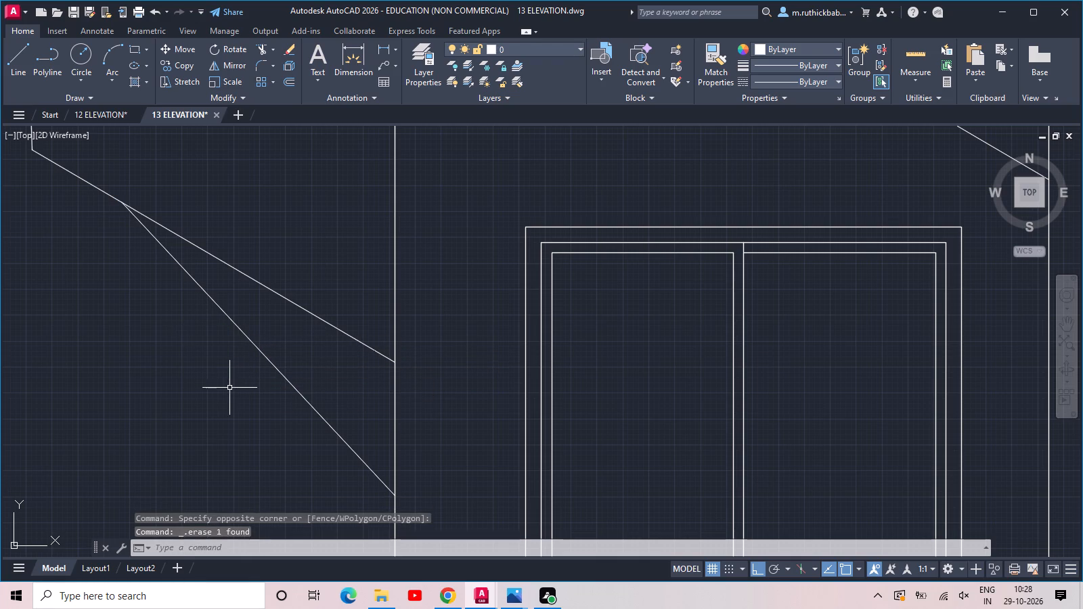
pyautogui.press('Escape')
# Start plotting the model with DWG To PDF.pc3 as the plotter.
pyautogui.scroll(-3, 233, 397)
pyautogui.scroll(-1, 287, 368)
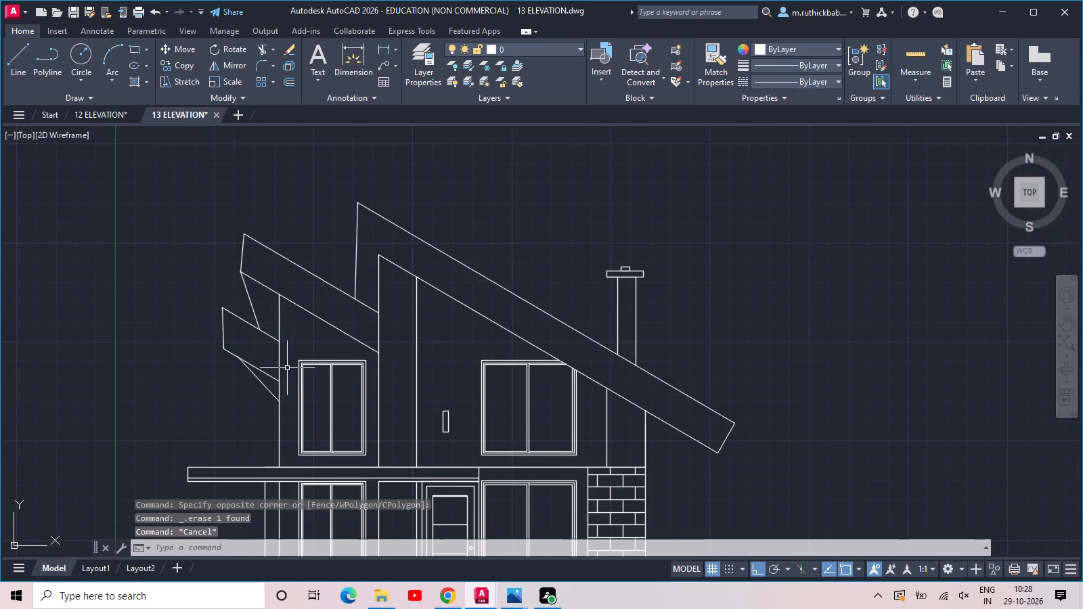
pyautogui.moveTo(304, 352); pyautogui.dragTo(361, 268, button='middle')
pyautogui.hotkey('ctrl', 'p')
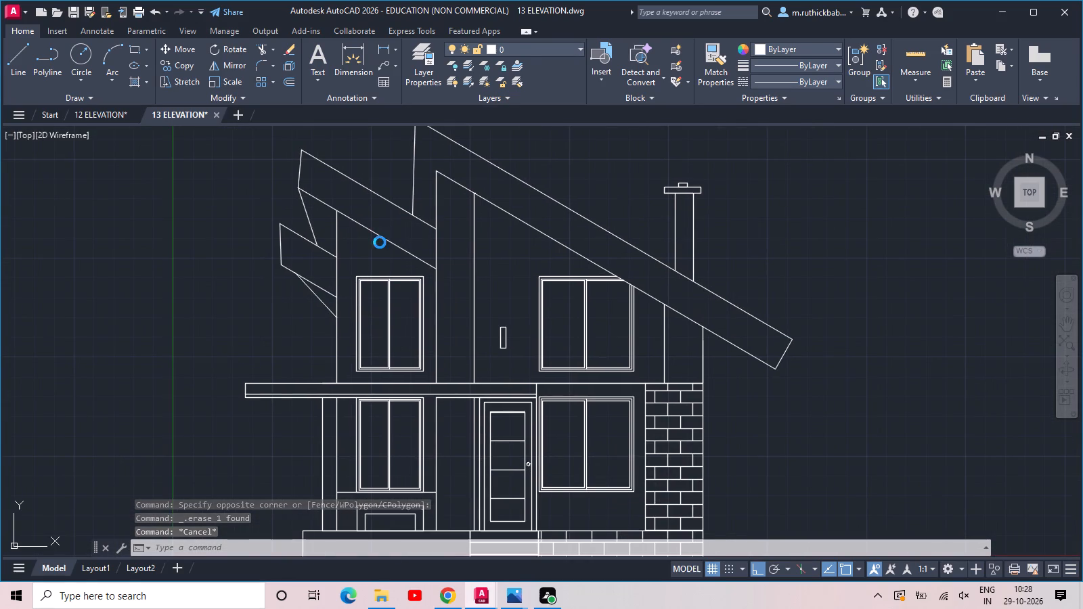
pyautogui.click(386, 191)
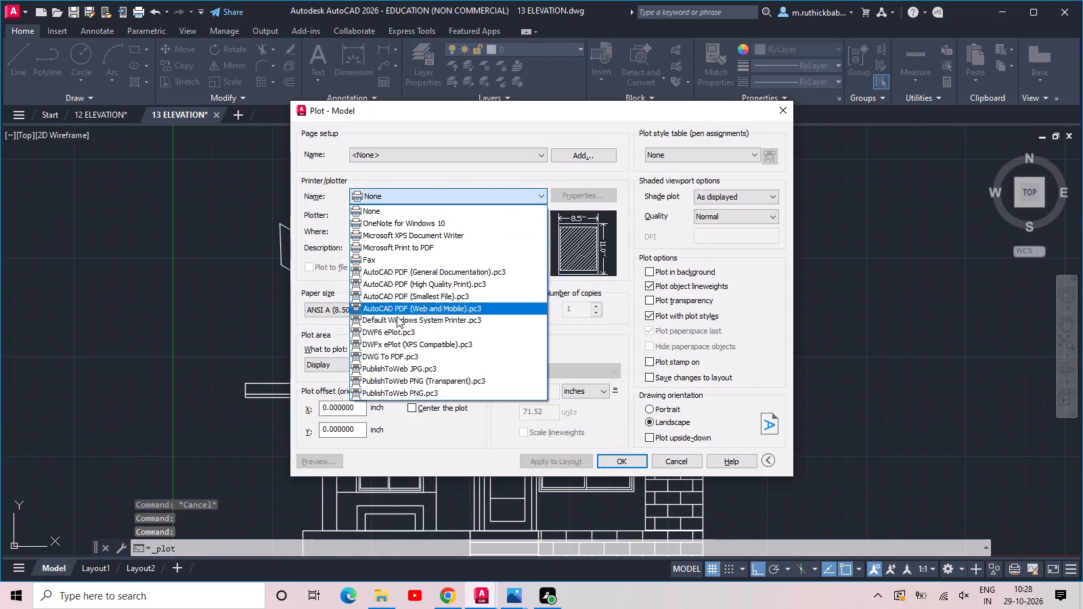
pyautogui.click(394, 356)
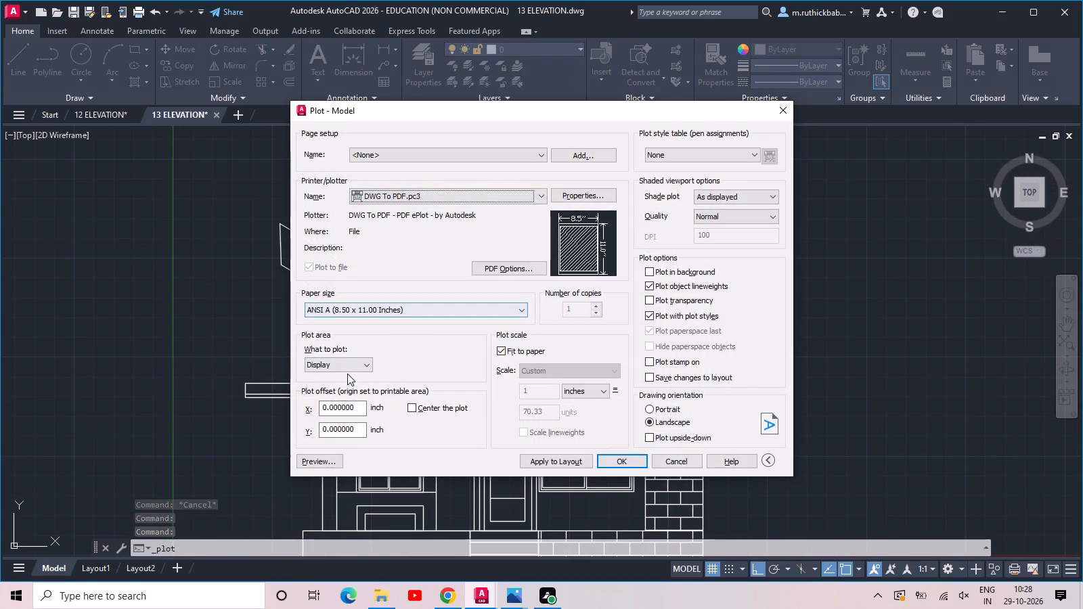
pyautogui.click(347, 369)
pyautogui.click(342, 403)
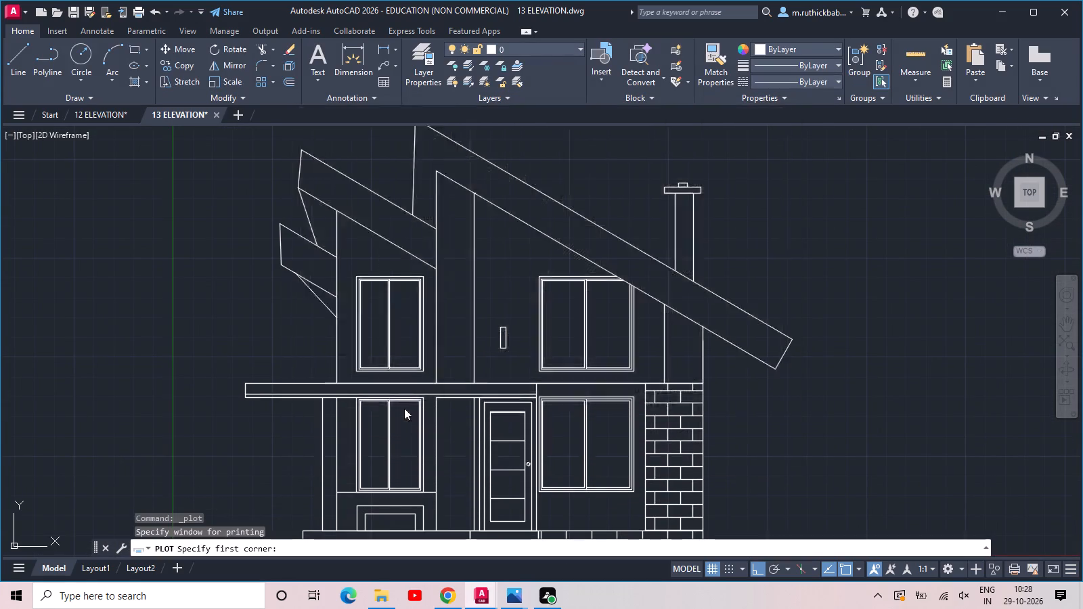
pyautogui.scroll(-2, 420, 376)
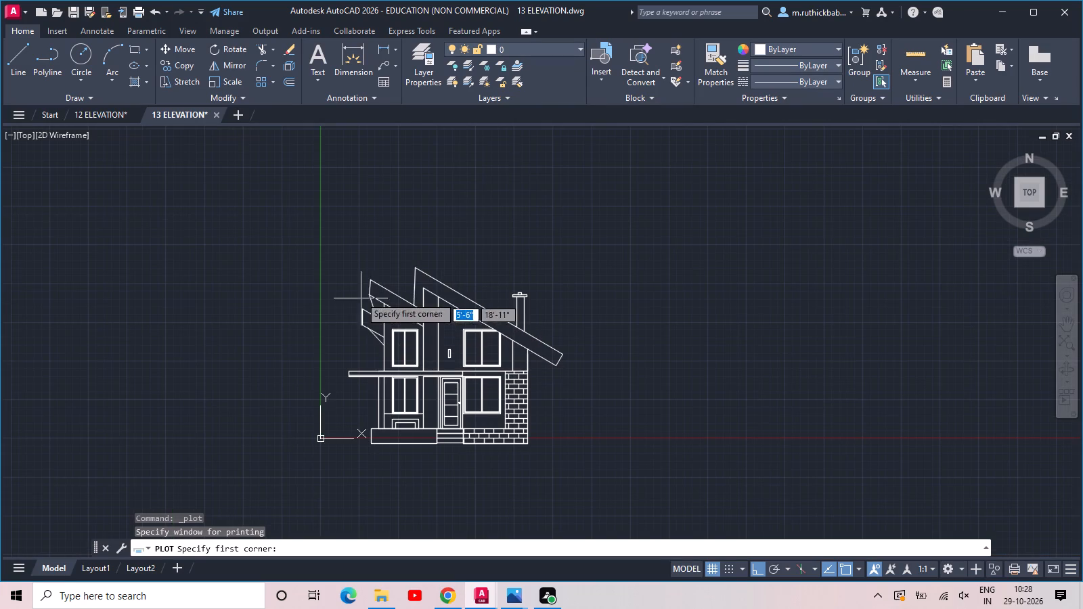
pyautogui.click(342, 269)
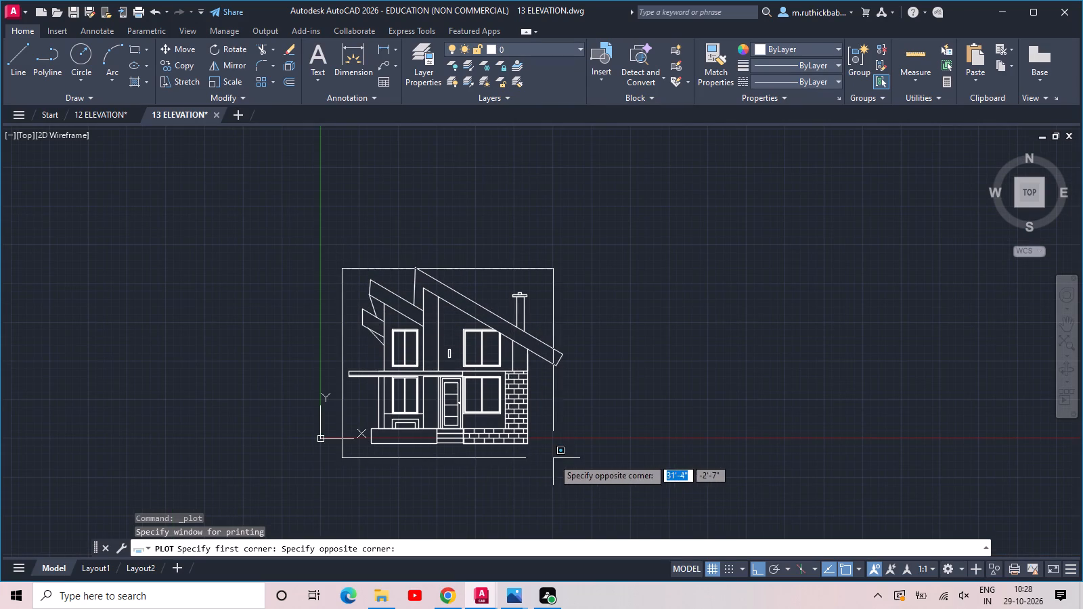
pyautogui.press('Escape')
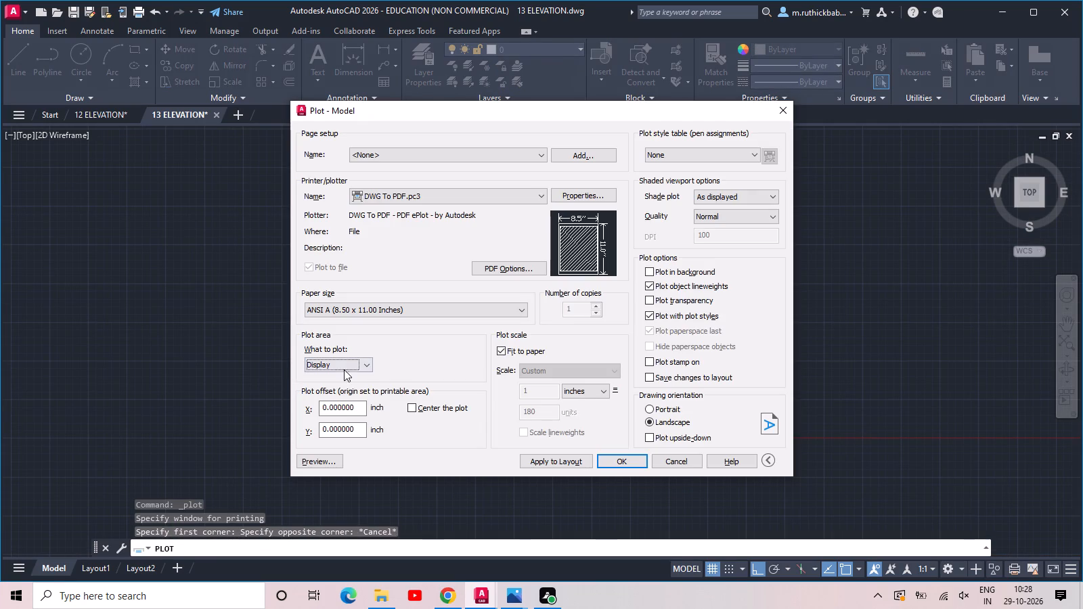
# Set the plot area to a window enclosing the whole elevation and center the plot on the paper.
pyautogui.click(347, 364)
pyautogui.click(341, 408)
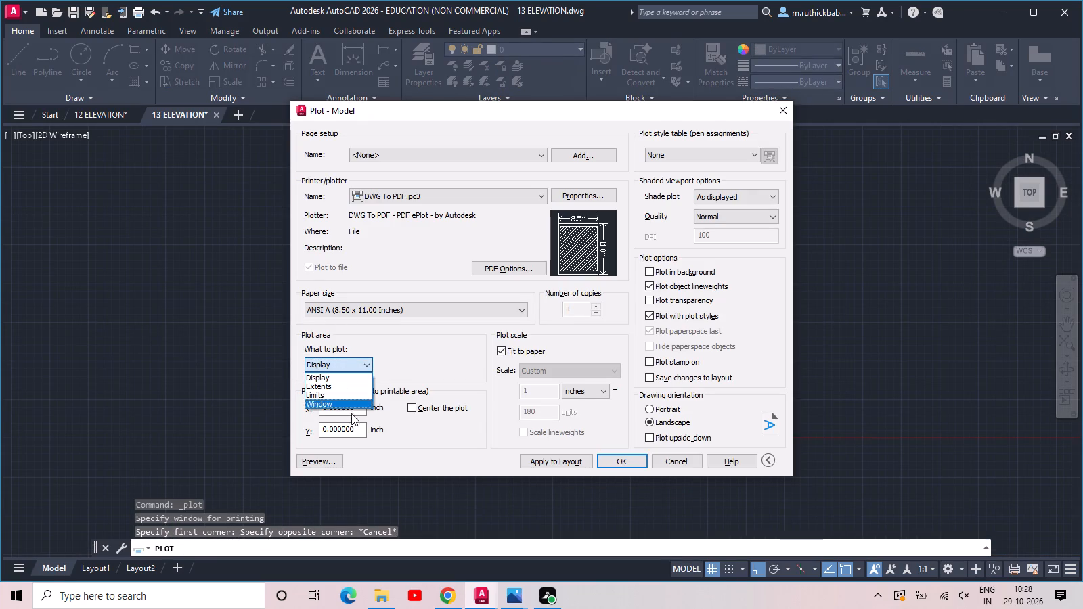
pyautogui.click(330, 400)
pyautogui.click(327, 252)
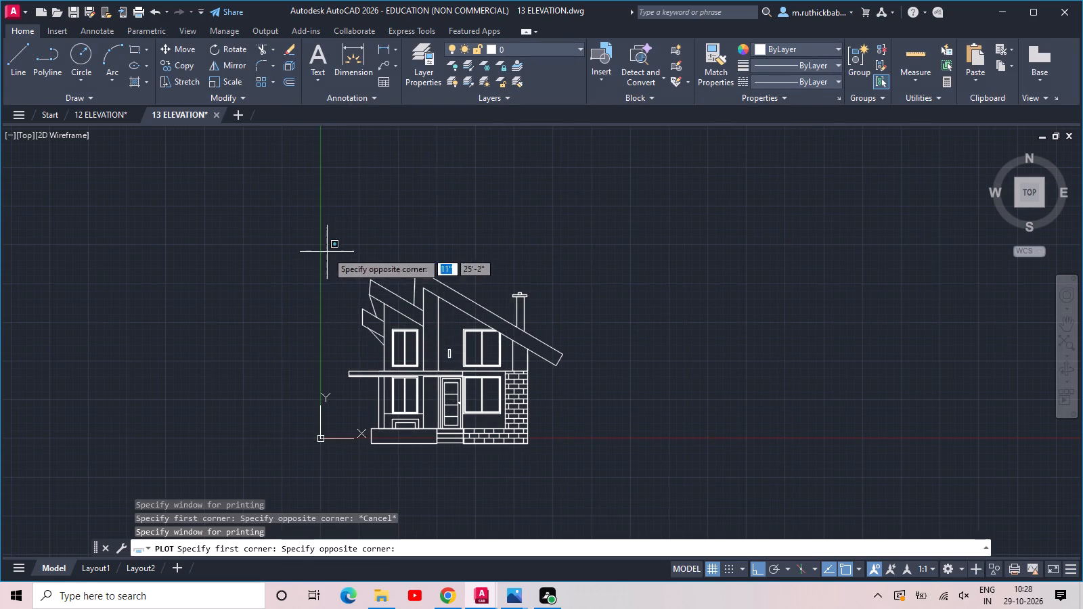
pyautogui.click(583, 457)
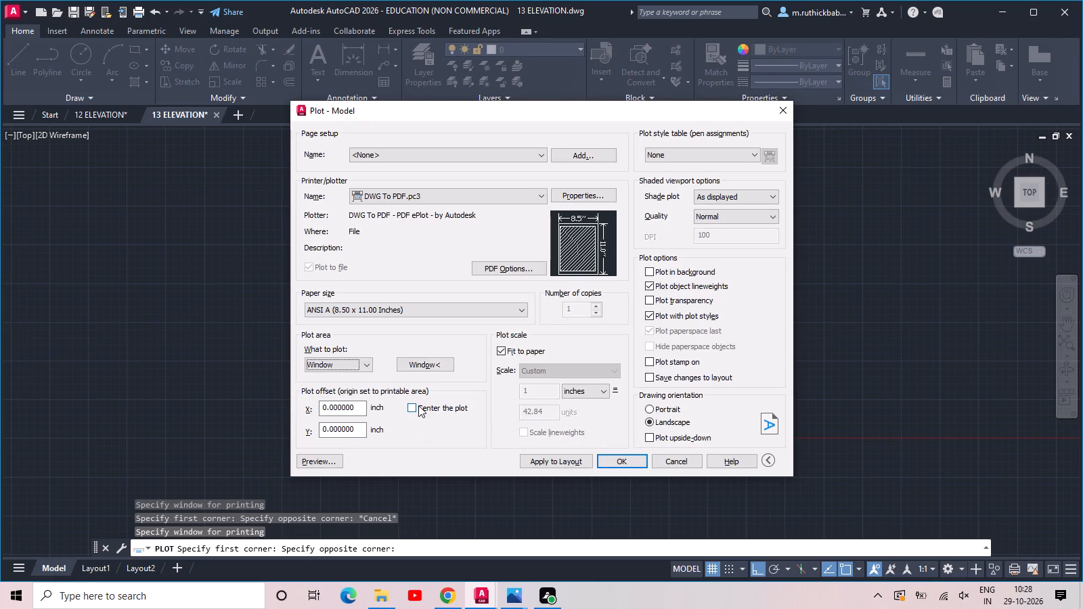
pyautogui.click(414, 407)
# Plot the elevation to the Documents folder as 13 ELEVATION-Model.pdf.
pyautogui.click(621, 464)
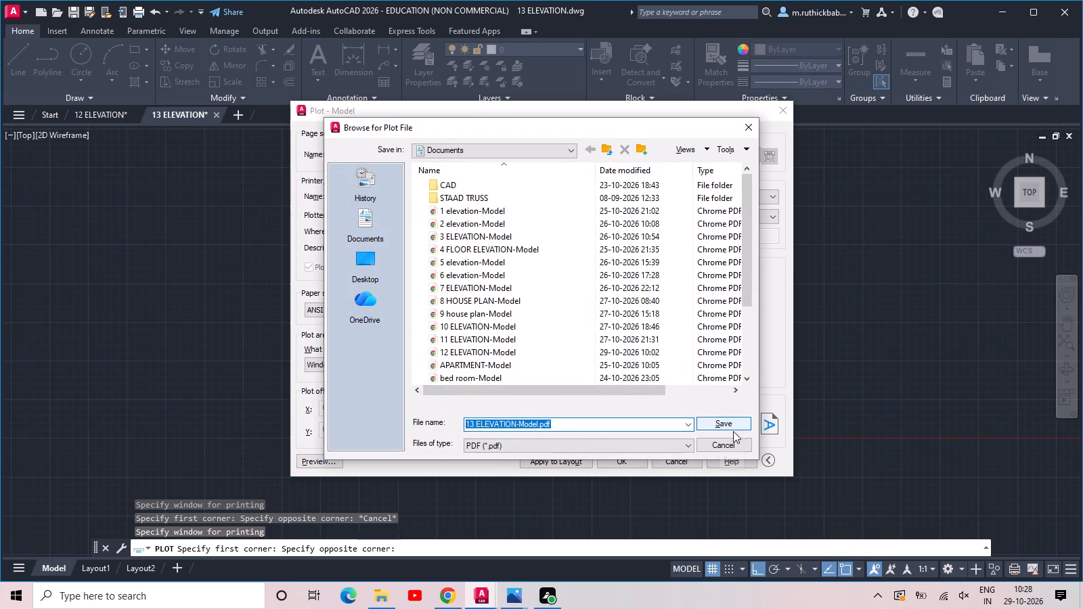
pyautogui.click(730, 428)
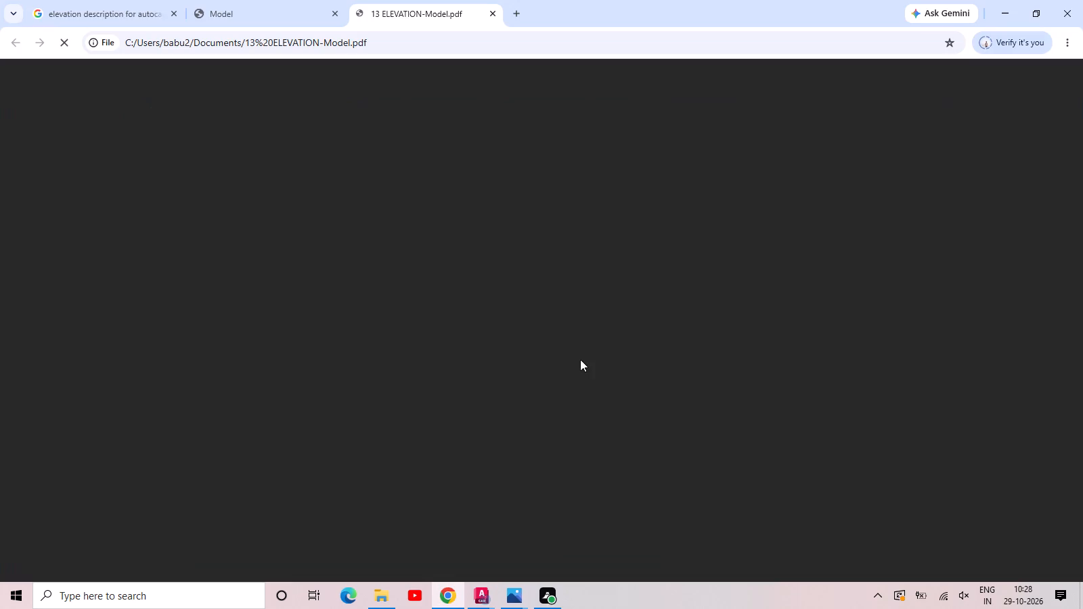
# Examine the plotted elevation from the roof down to the plinth in the PDF opened in Chrome.
pyautogui.scroll(-4, 577, 440)
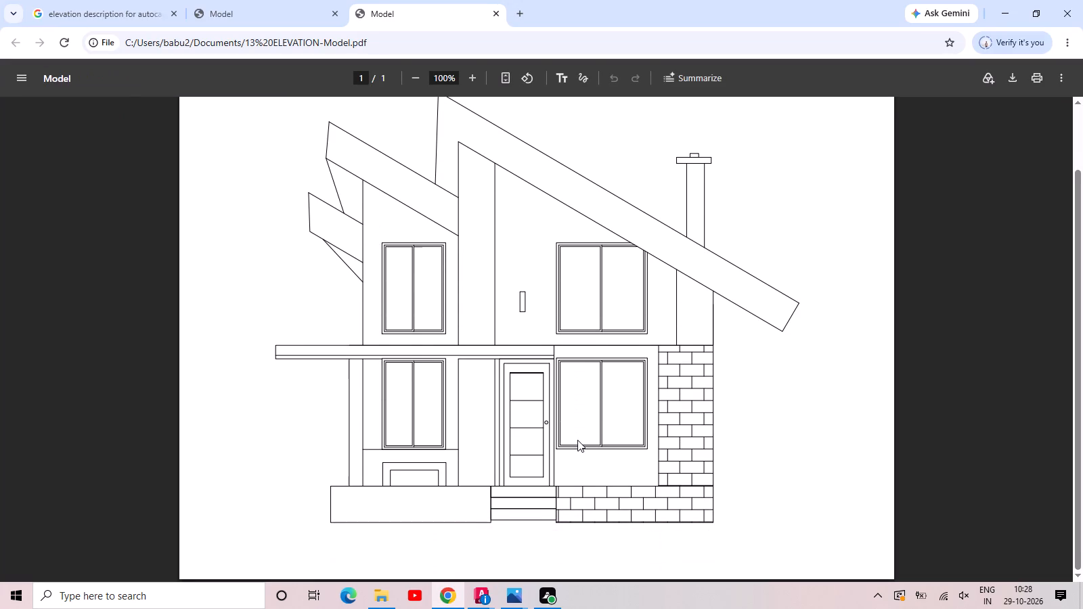